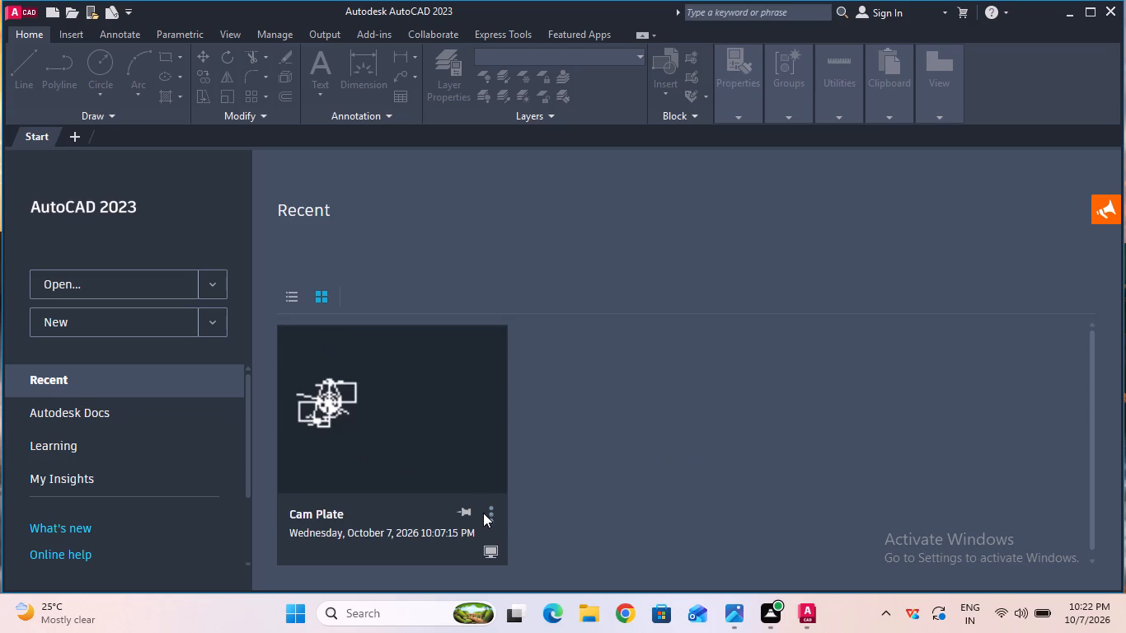
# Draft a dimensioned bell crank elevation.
# Remove the Cam Plate drawing from the recent files list.
pyautogui.click(483, 513)
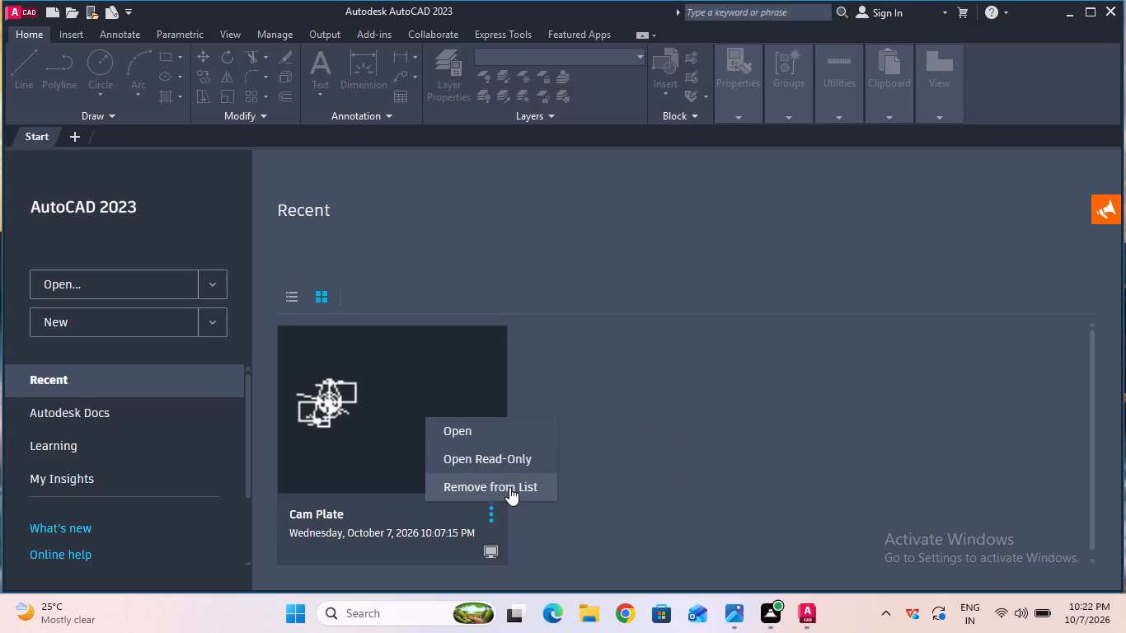
pyautogui.click(509, 487)
# Create a new blank drawing.
pyautogui.click(134, 332)
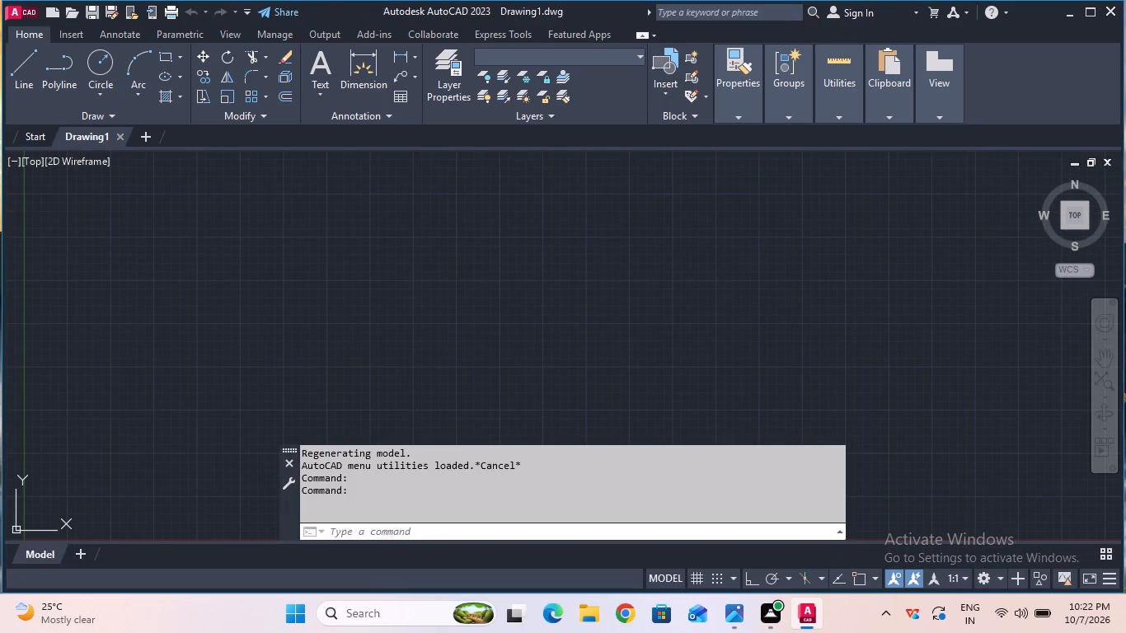
# Turn on log file recording with the LOGFILEON command.
pyautogui.click(419, 528)
pyautogui.write('log')
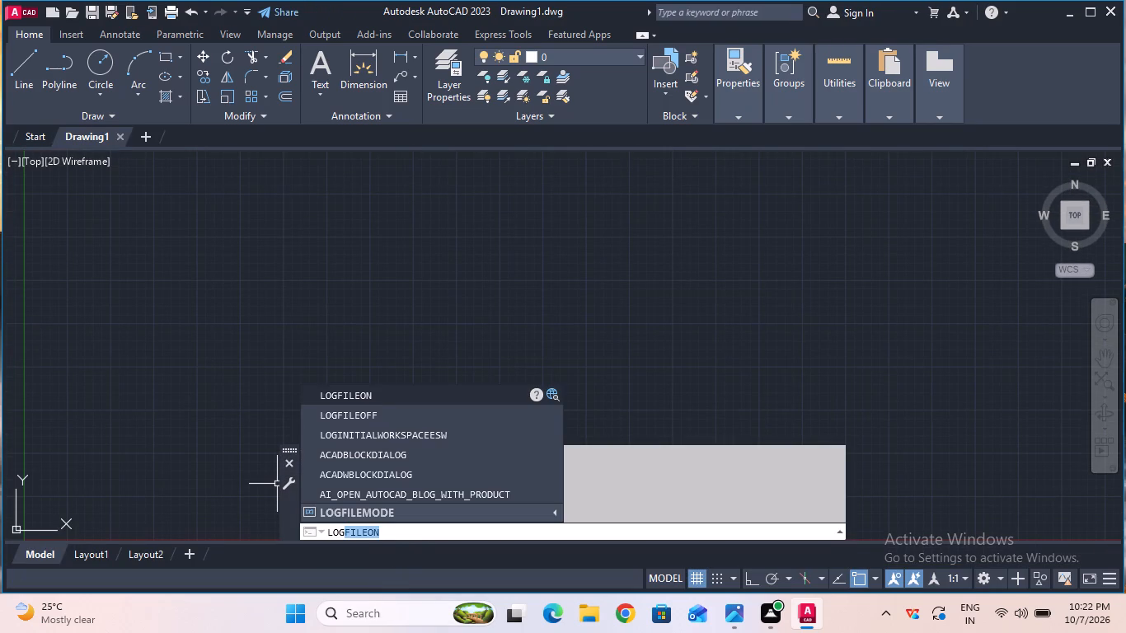
pyautogui.click(448, 390)
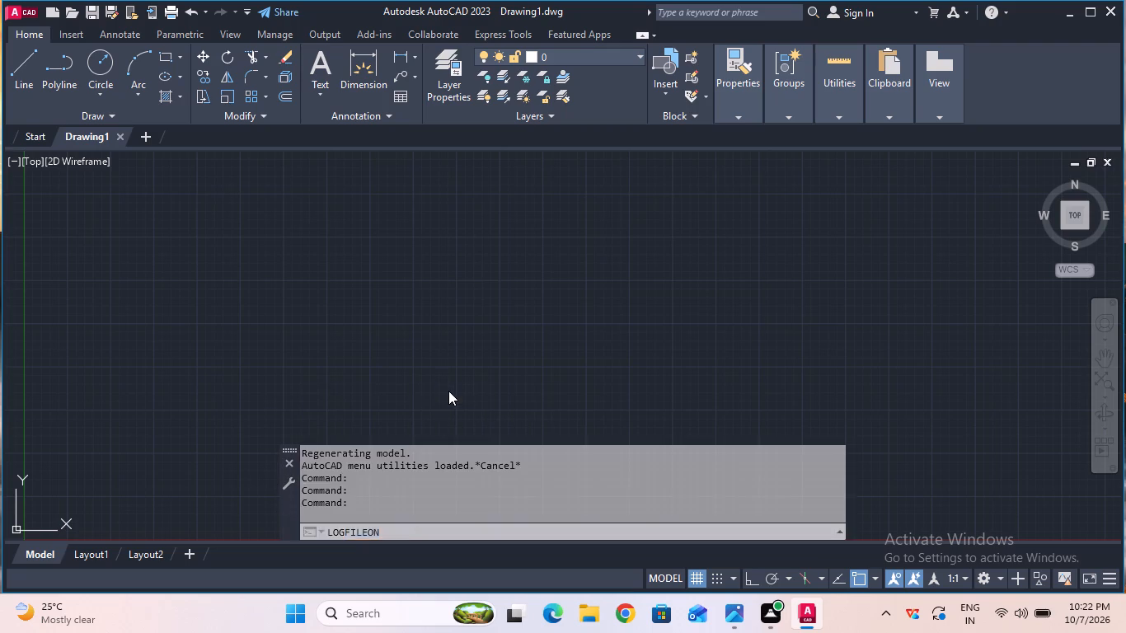
# Configure the drawing units with length precision 0 and millimeters as the insertion scale.
pyautogui.click(423, 532)
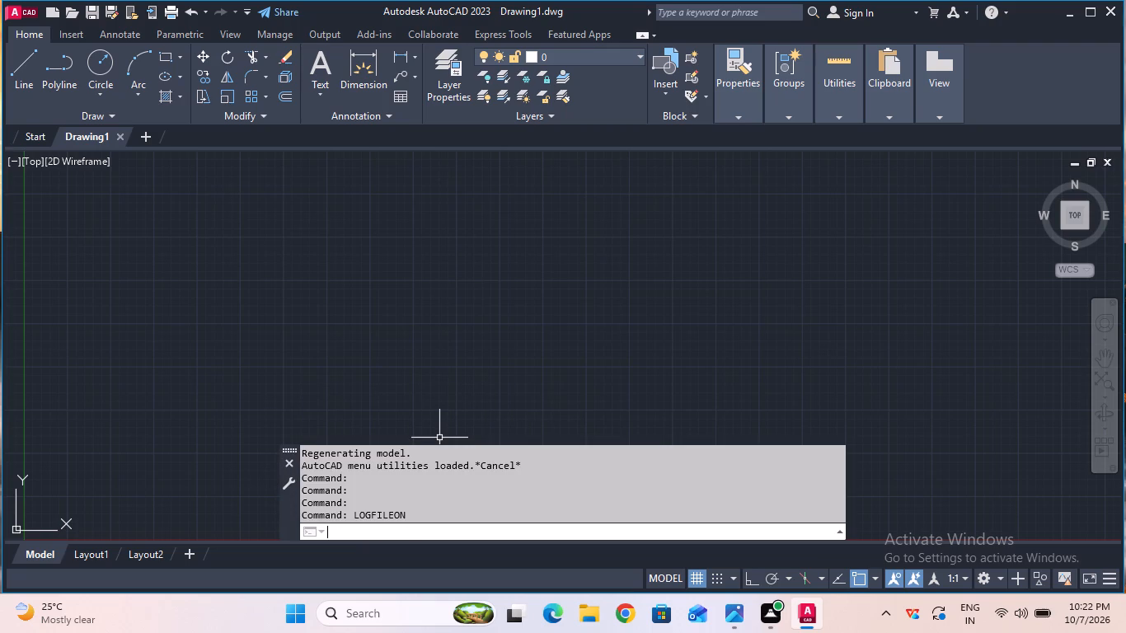
pyautogui.write('unit')
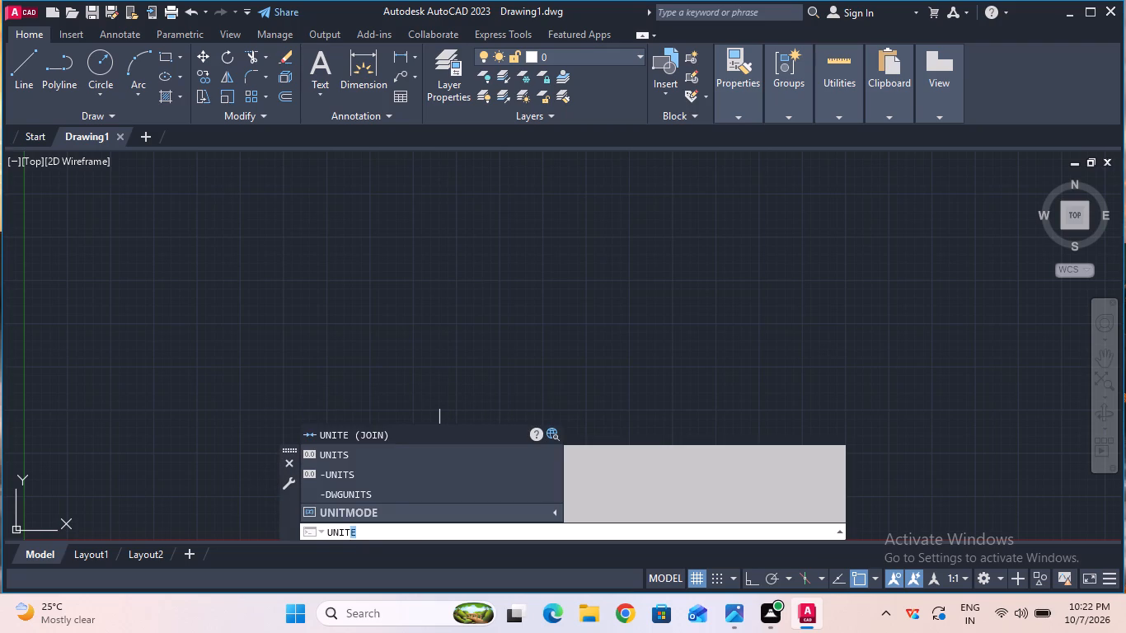
pyautogui.click(331, 453)
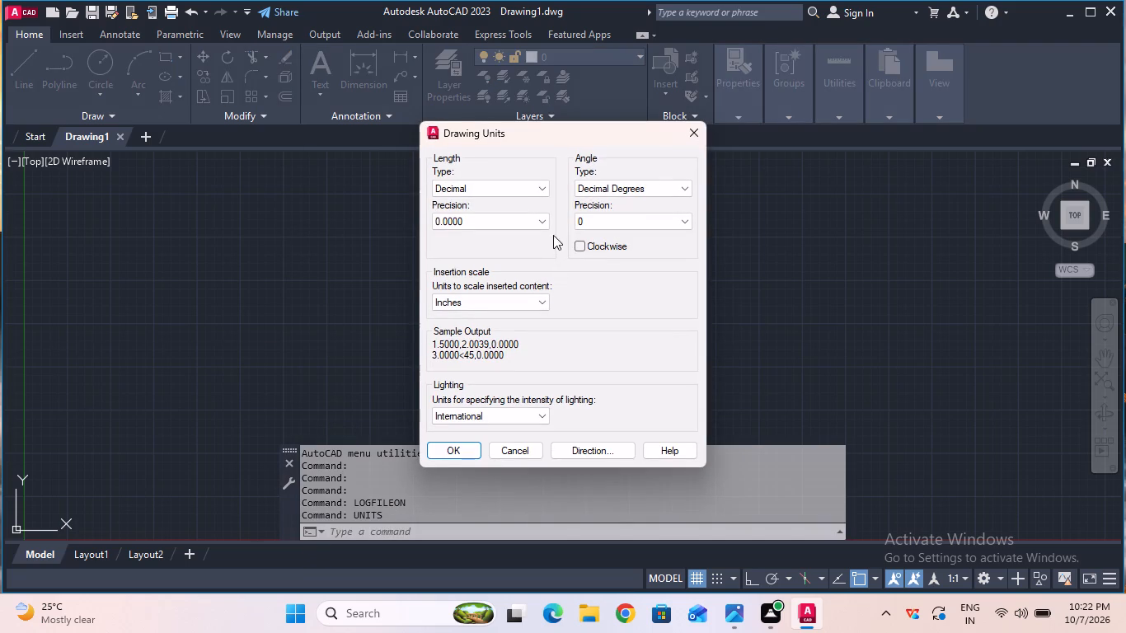
pyautogui.click(547, 218)
pyautogui.click(538, 235)
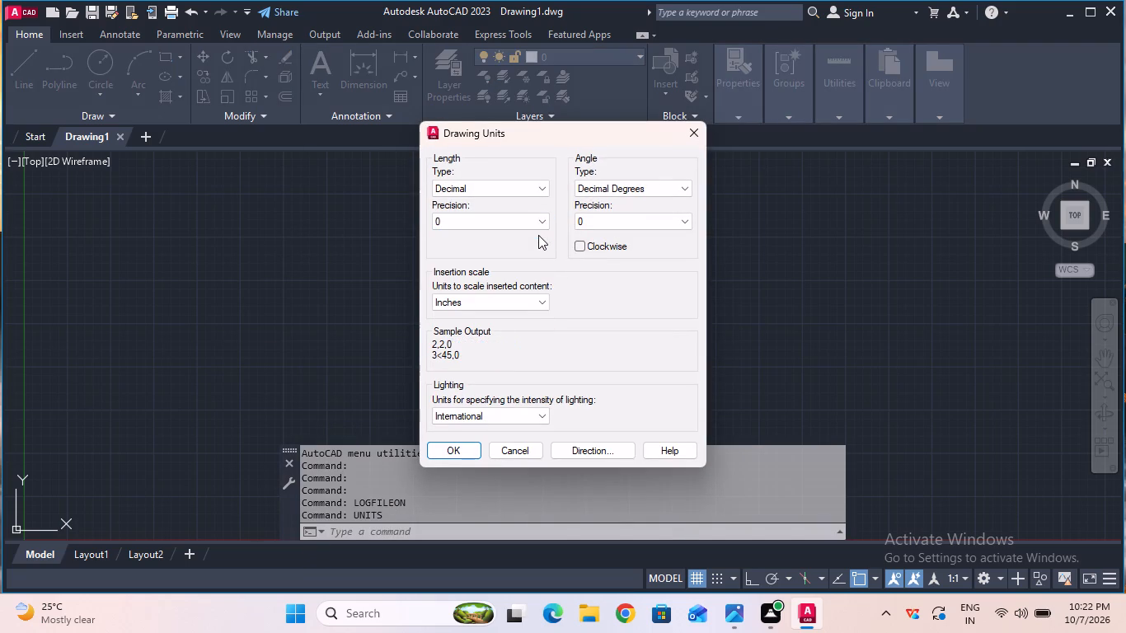
pyautogui.click(529, 296)
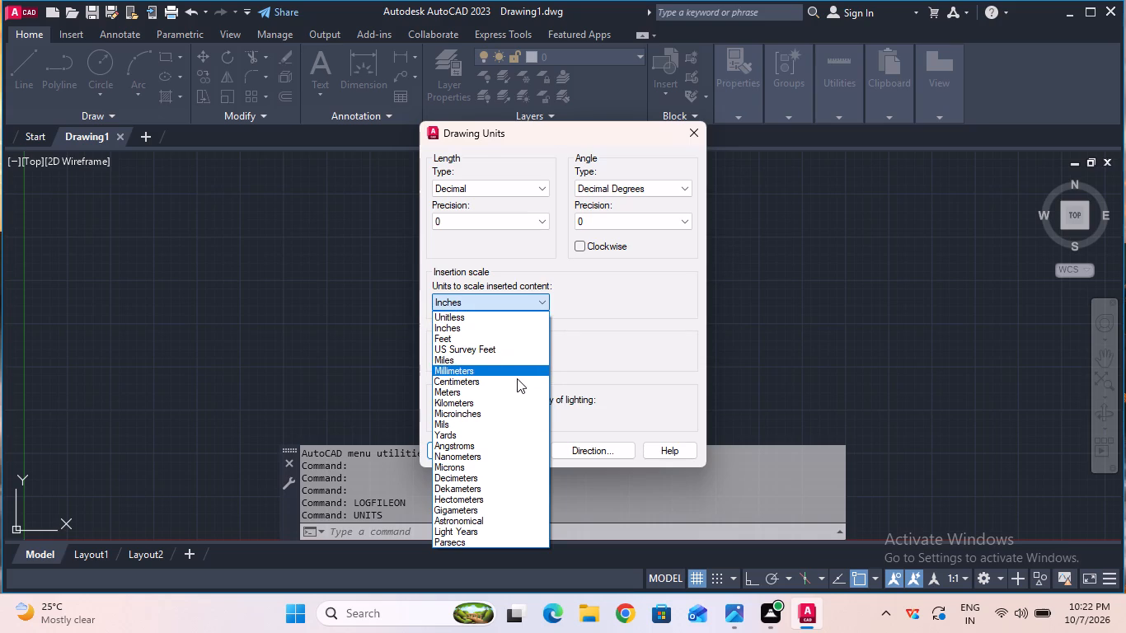
pyautogui.click(518, 366)
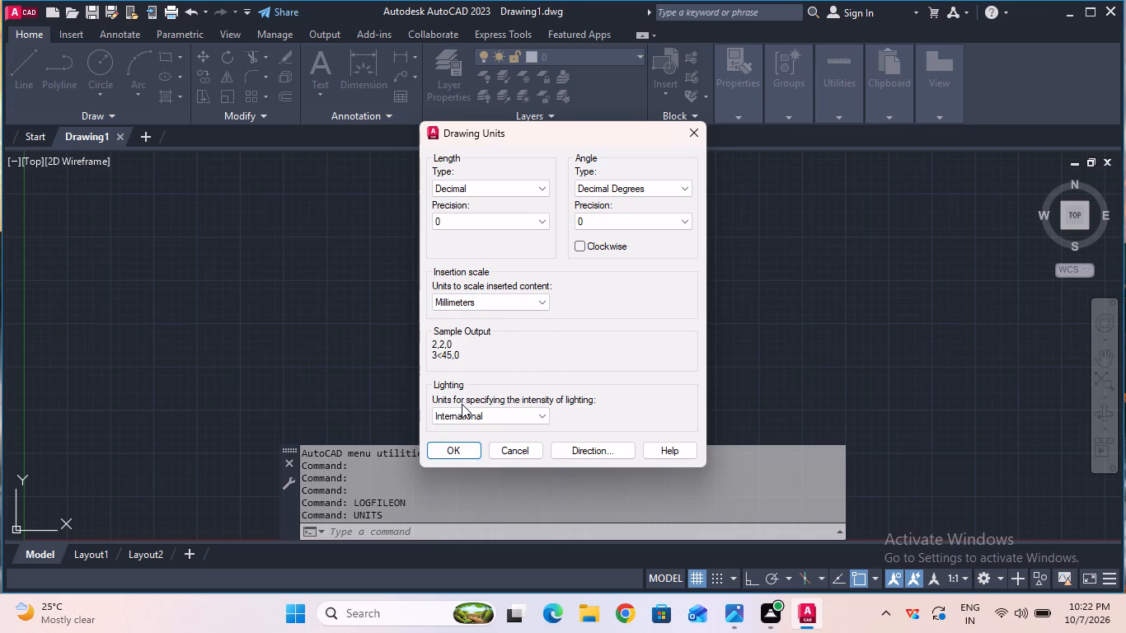
pyautogui.click(456, 439)
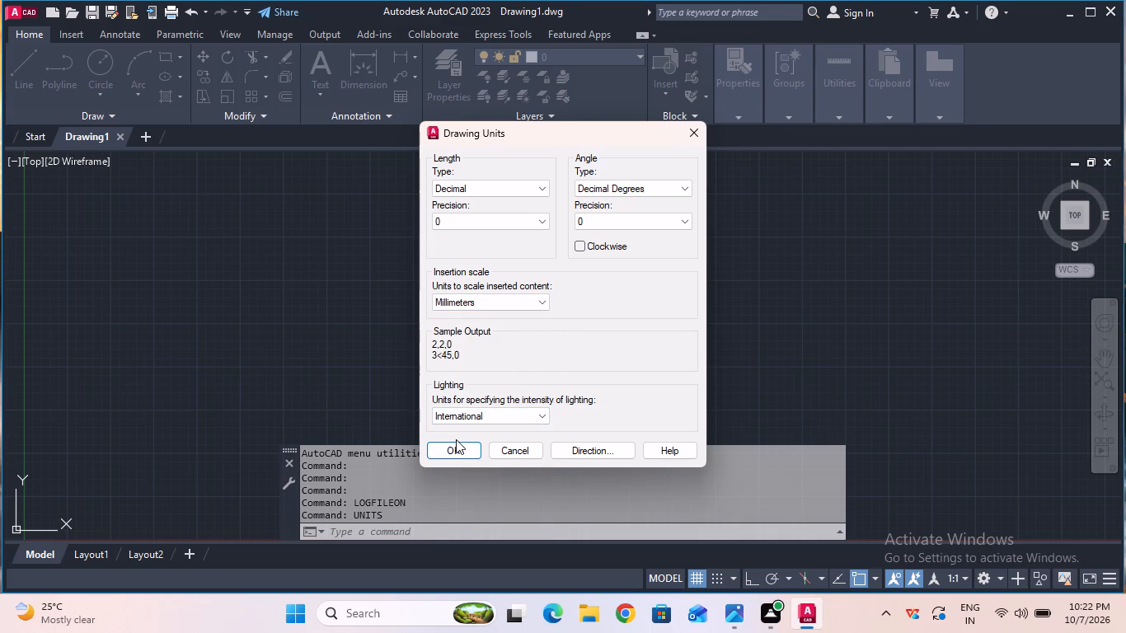
pyautogui.click(457, 448)
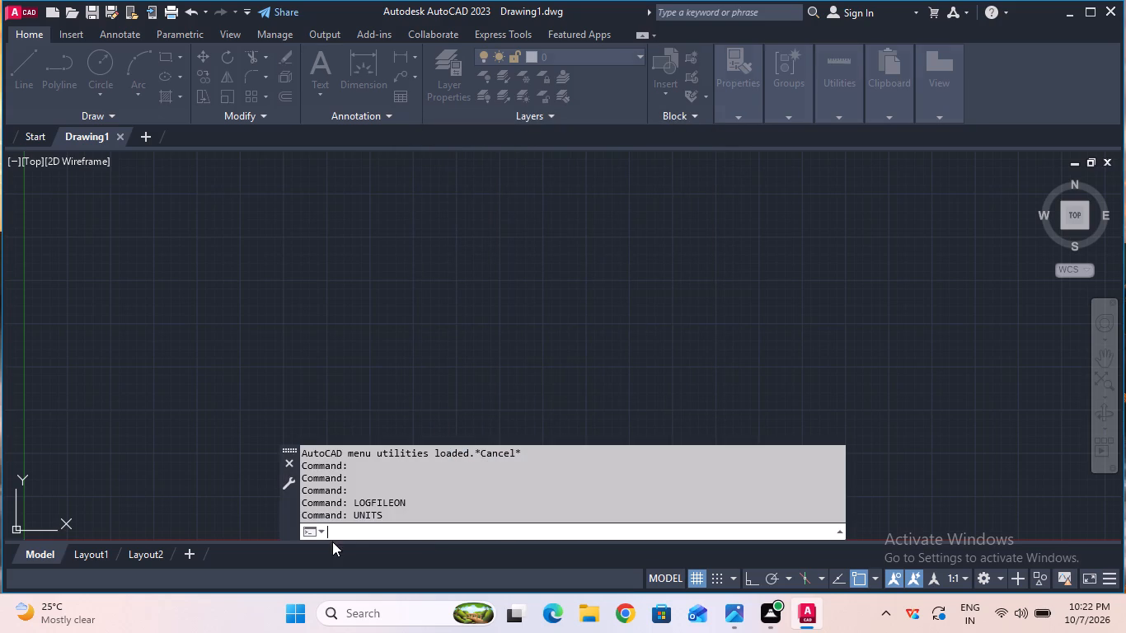
# Modify the Standard dimension style to use a text height of 6 and ISO standard text alignment.
pyautogui.click(364, 533)
pyautogui.press('d')
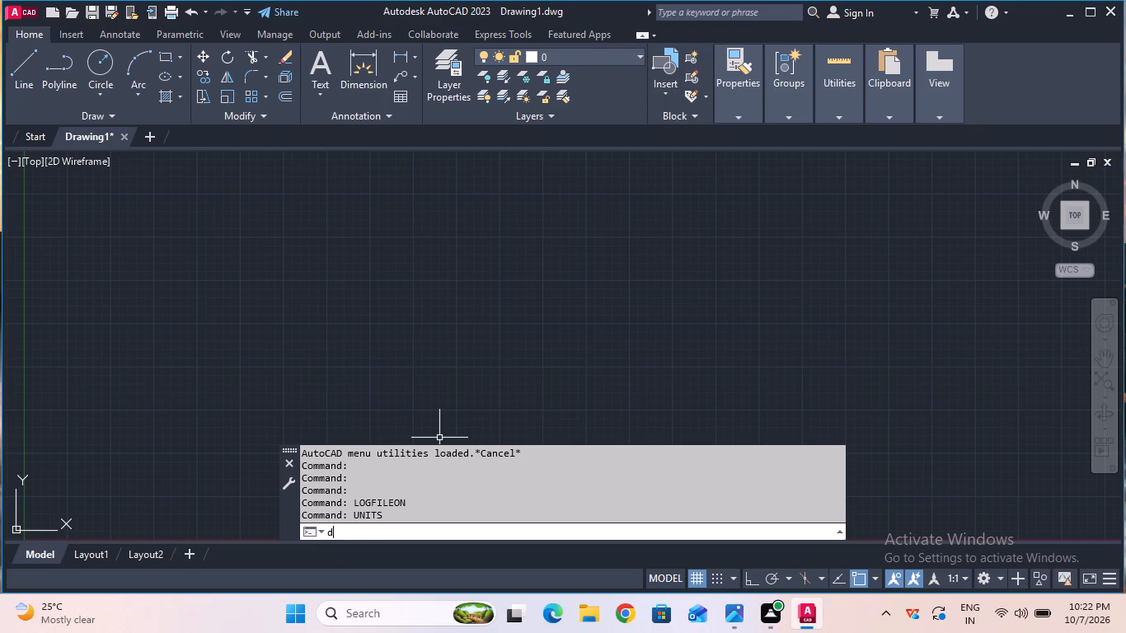
pyautogui.press('Return')
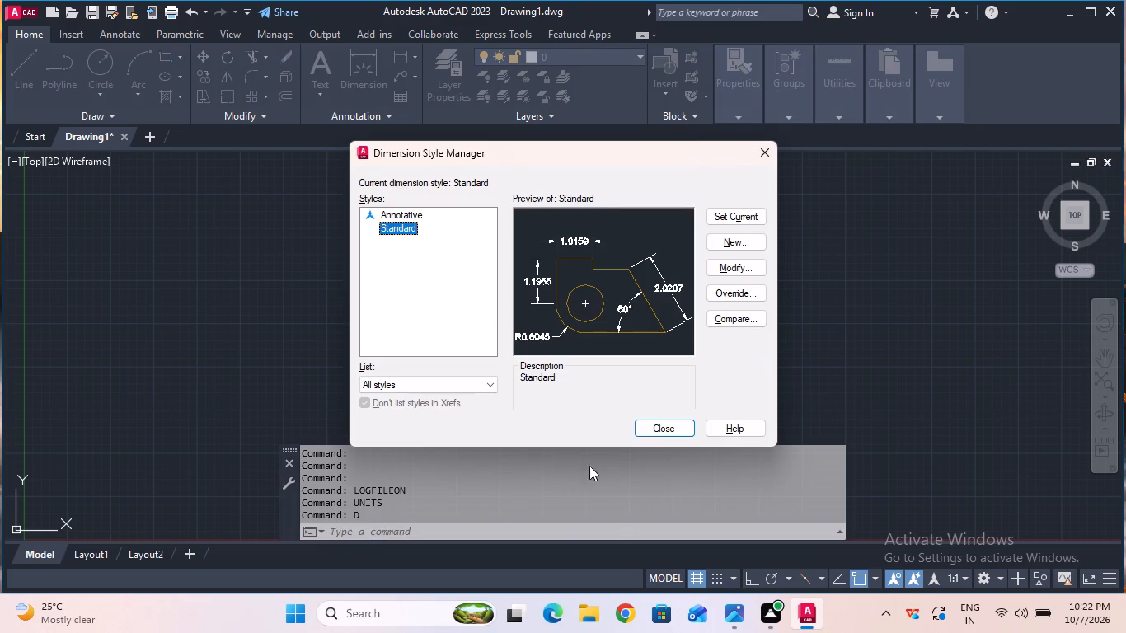
pyautogui.click(735, 270)
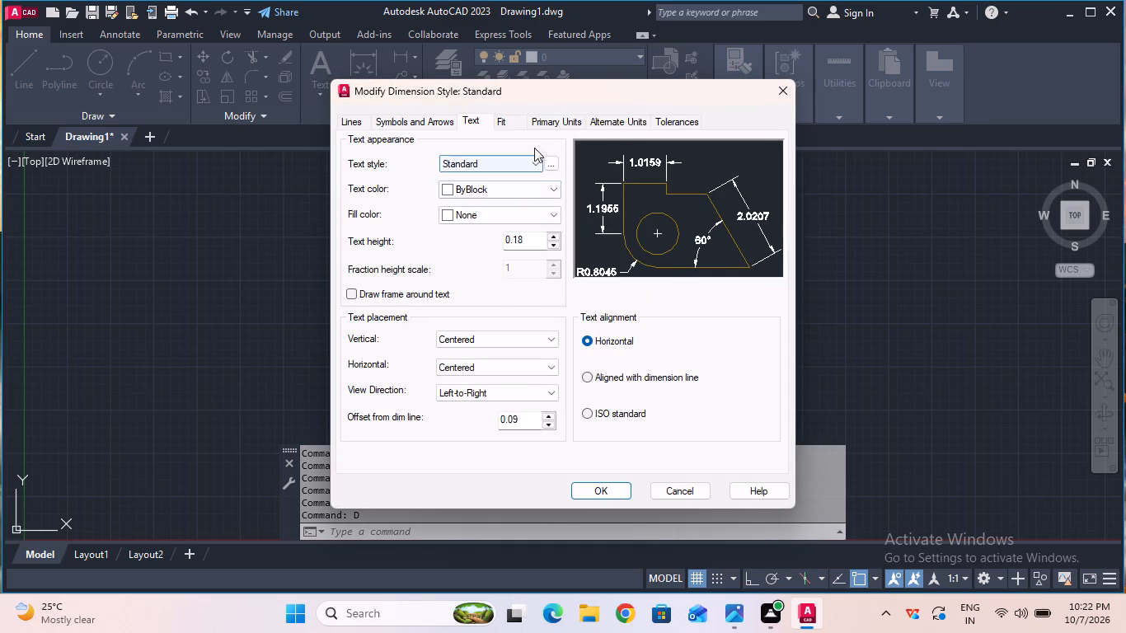
pyautogui.click(532, 231)
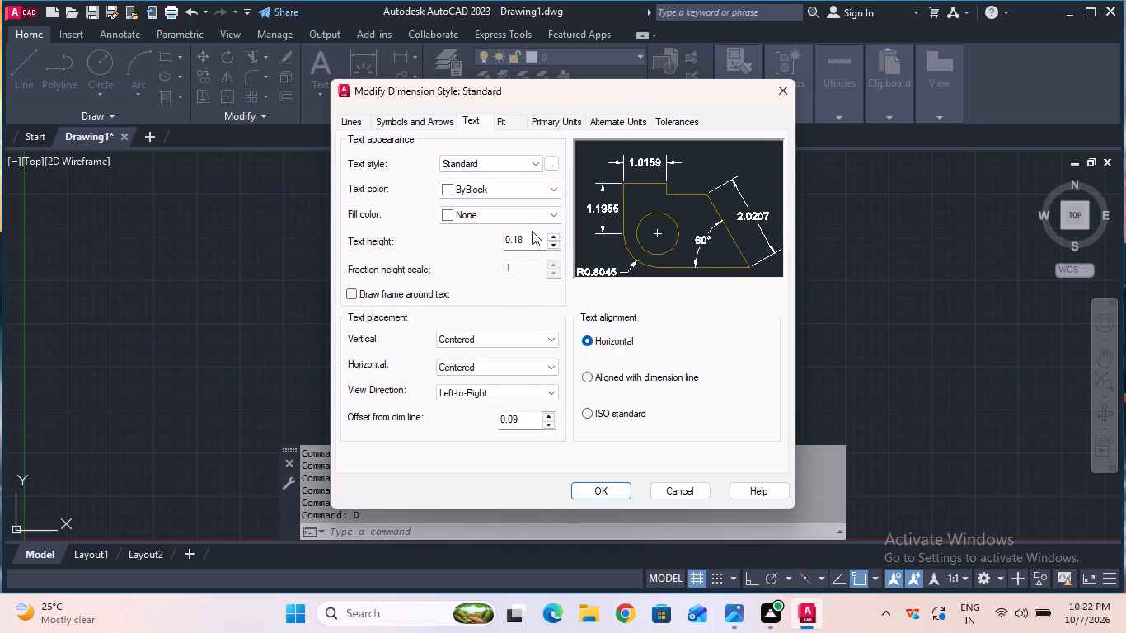
pyautogui.click(527, 238)
pyautogui.press('Delete')
pyautogui.press('Delete')
pyautogui.press('Delete')
pyautogui.press('Delete')
pyautogui.press('Delete')
pyautogui.press('Delete')
pyautogui.press('Delete')
pyautogui.press('Delete')
pyautogui.press('Delete')
pyautogui.press('Delete')
pyautogui.press('Delete')
pyautogui.press('Delete')
pyautogui.press('Delete')
pyautogui.press('Delete')
pyautogui.press('6')
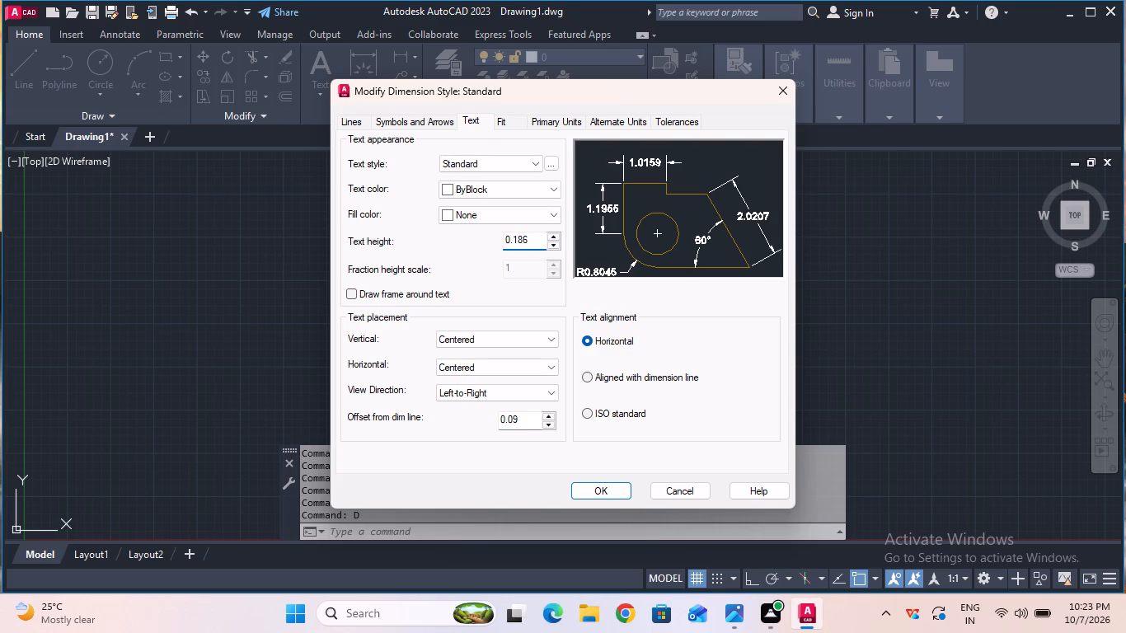
pyautogui.press('BackSpace')
pyautogui.press('BackSpace')
pyautogui.press('BackSpace')
pyautogui.press('BackSpace')
pyautogui.press('BackSpace')
pyautogui.press('BackSpace')
pyautogui.press('BackSpace')
pyautogui.press('BackSpace')
pyautogui.press('BackSpace')
pyautogui.press('BackSpace')
pyautogui.press('BackSpace')
pyautogui.press('BackSpace')
pyautogui.press('BackSpace')
pyautogui.press('6')
pyautogui.click(583, 415)
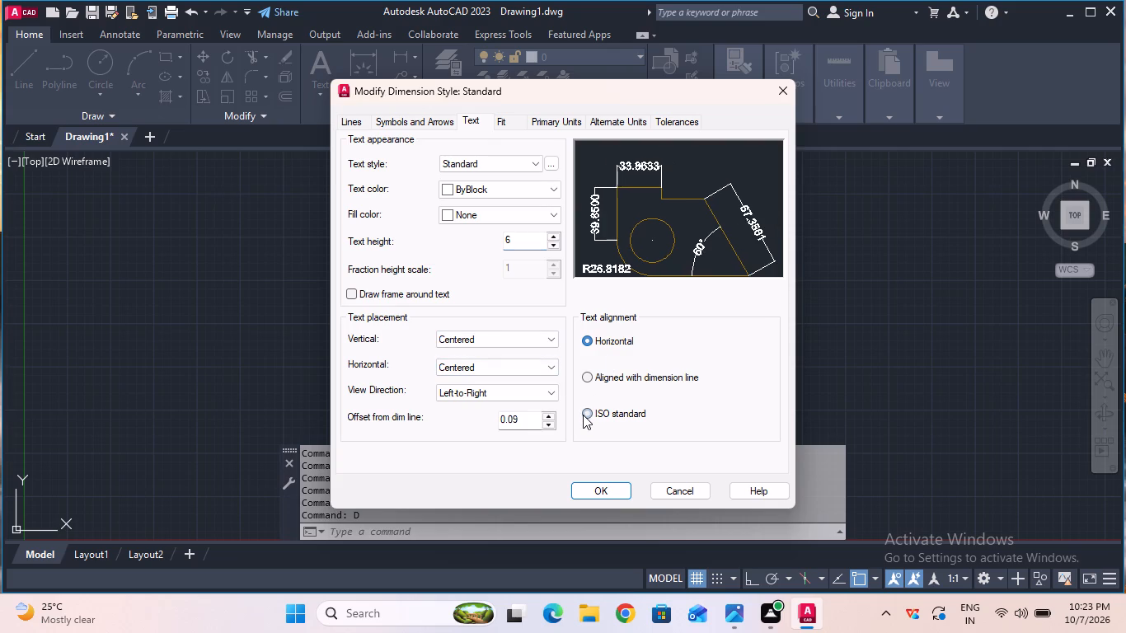
# Set the Standard dimension style's linear precision to 0, make the style current, and close the style manager.
pyautogui.click(554, 124)
pyautogui.click(539, 173)
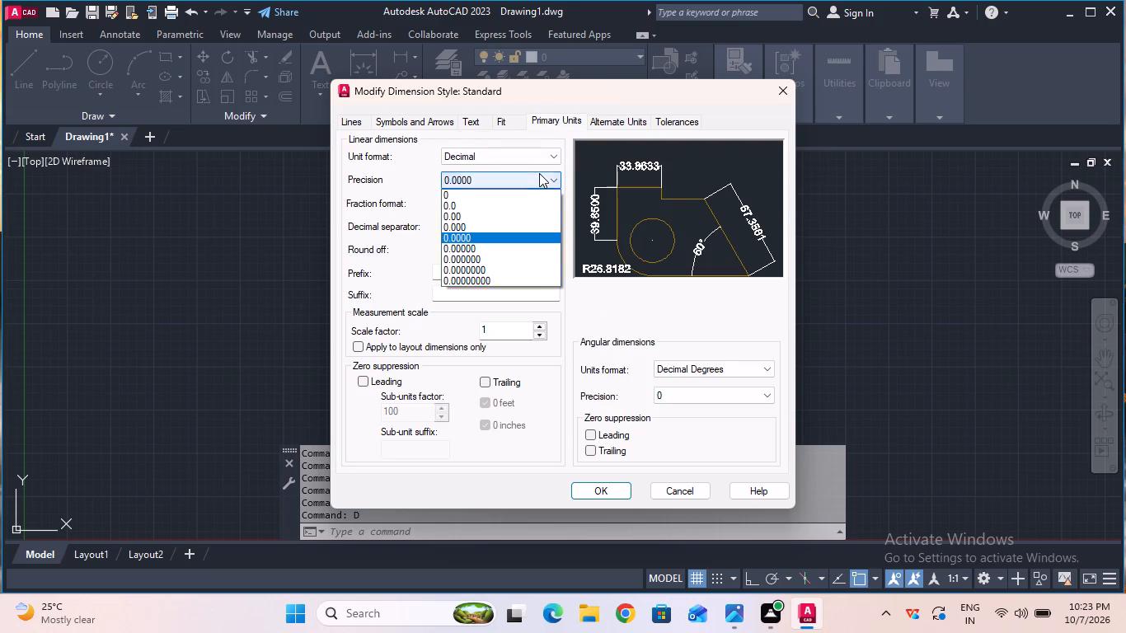
pyautogui.click(534, 190)
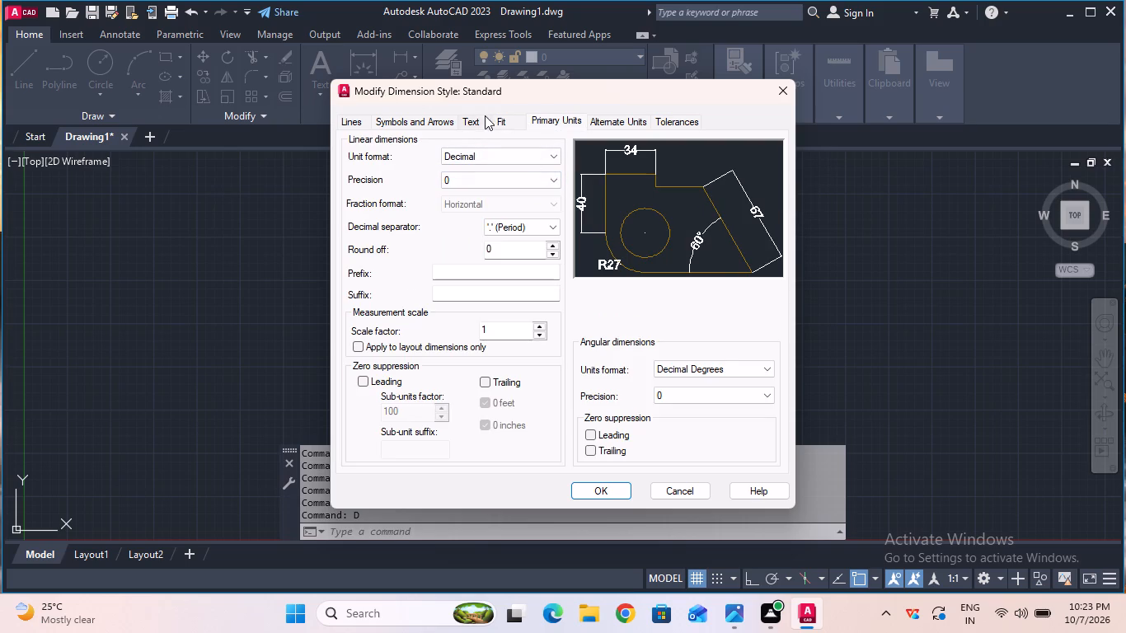
pyautogui.click(476, 121)
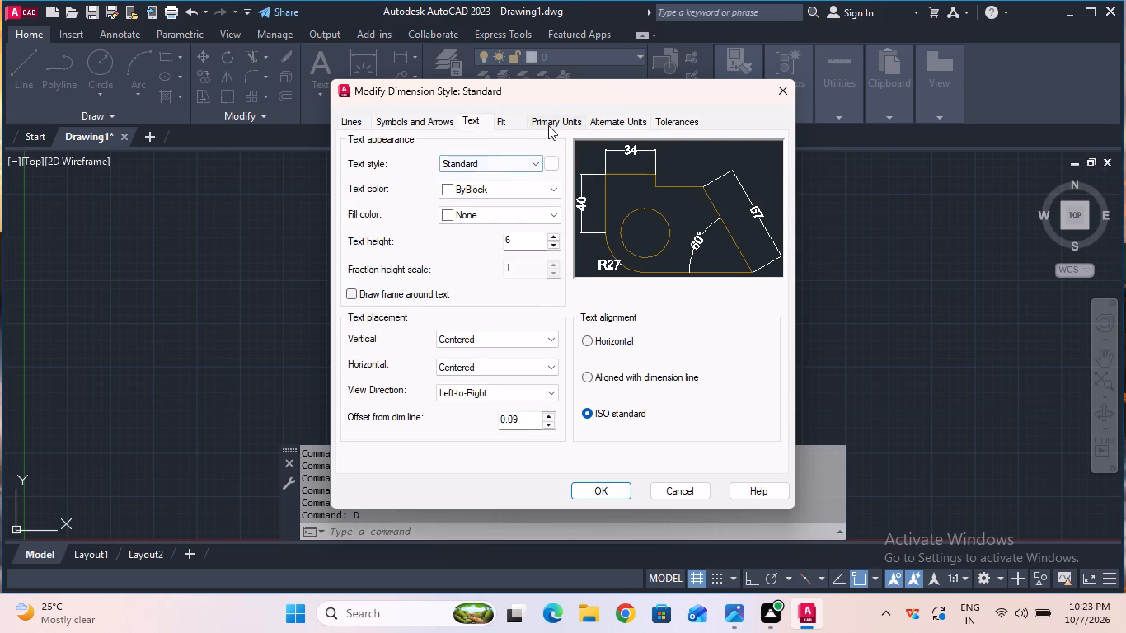
pyautogui.click(548, 125)
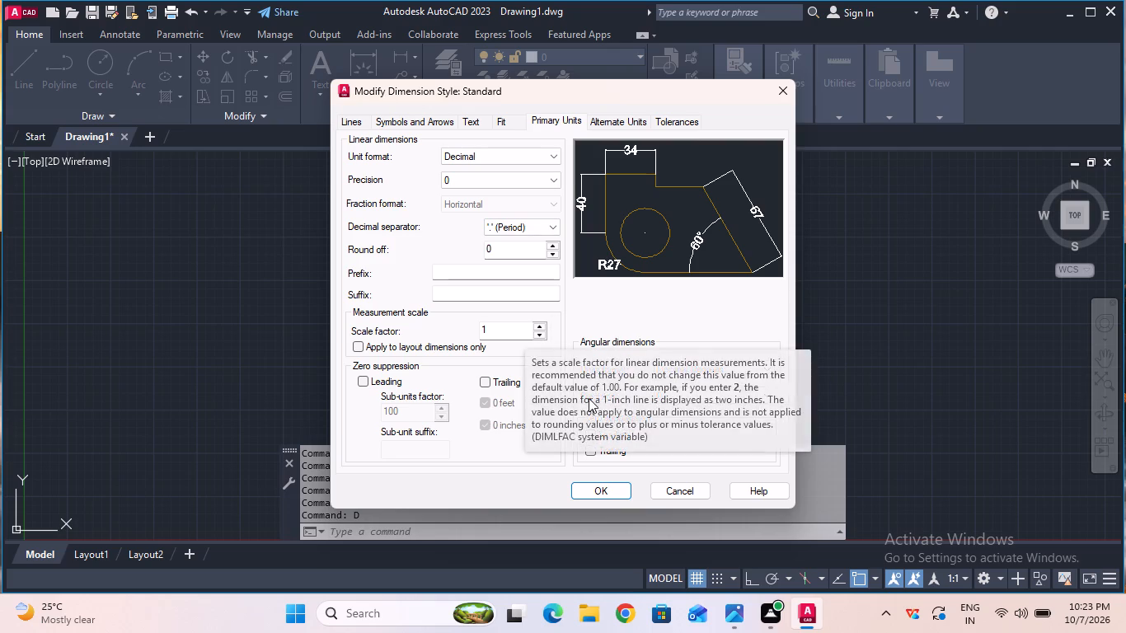
pyautogui.click(600, 493)
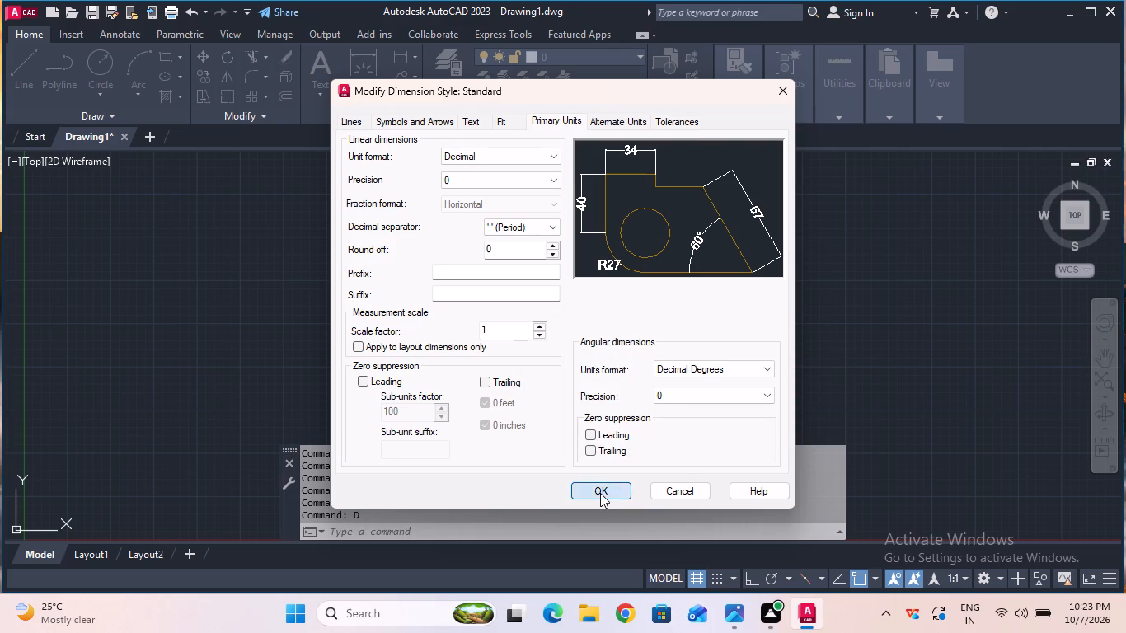
pyautogui.click(751, 217)
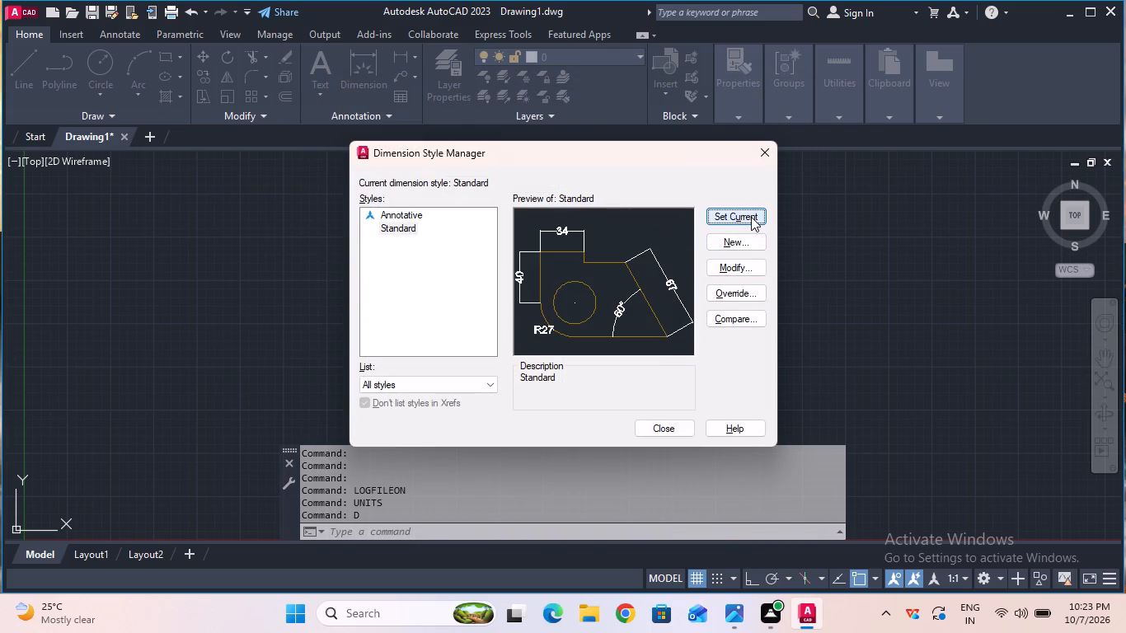
pyautogui.click(645, 424)
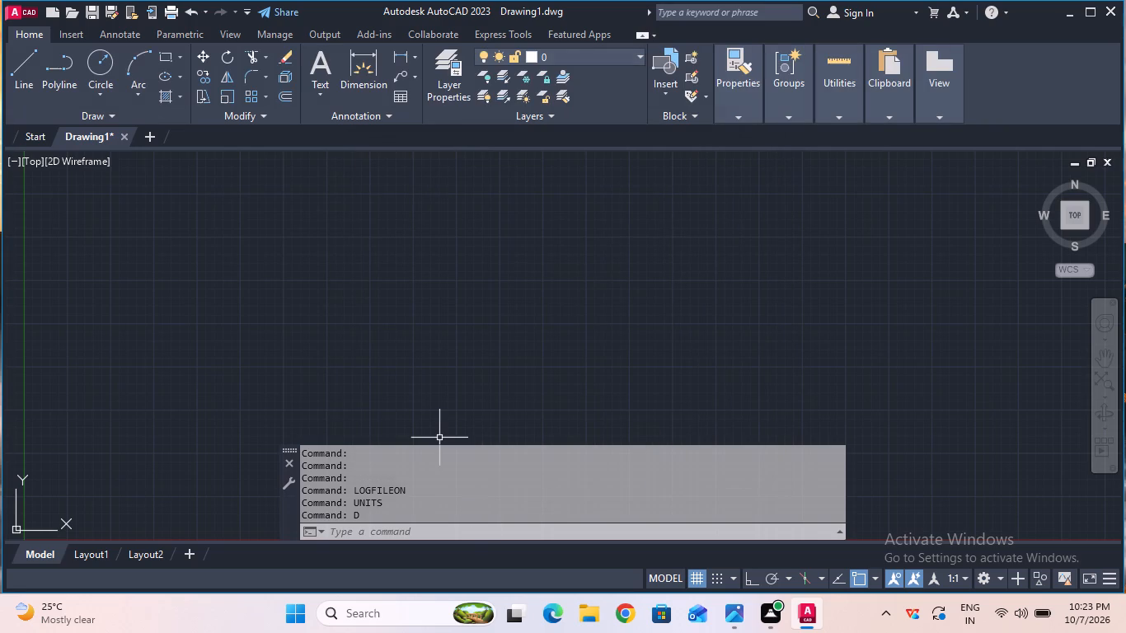
# Set the model space limits from lower left corner 0,0 to upper right corner 100,100.
pyautogui.doubleClick(471, 529)
pyautogui.write('lim')
pyautogui.press('Return')
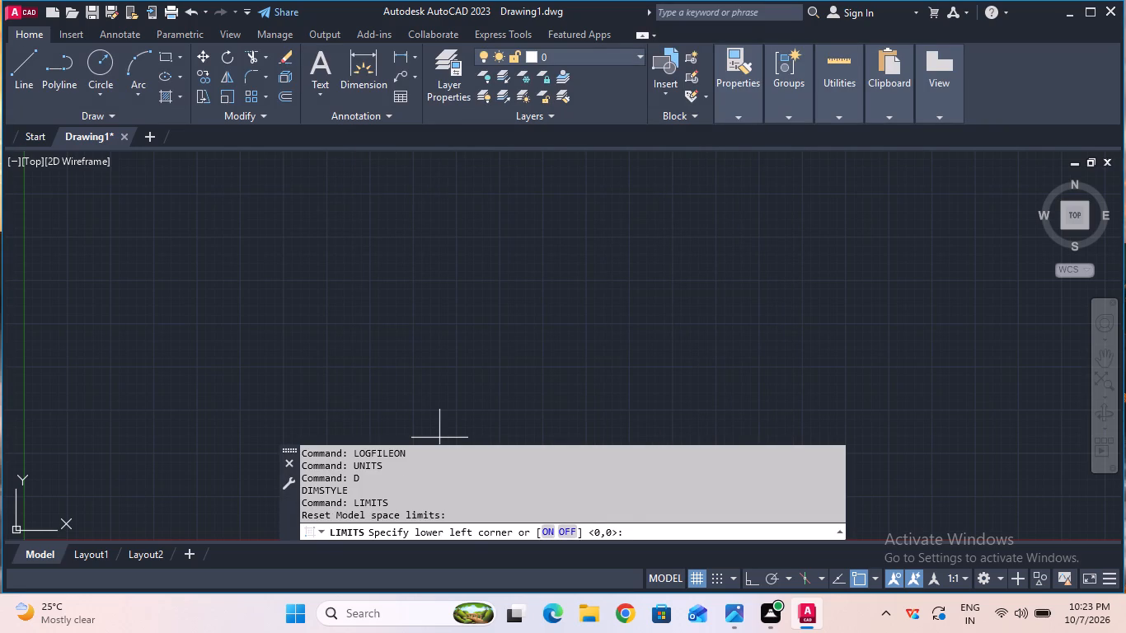
pyautogui.write('0,0')
pyautogui.press('Return')
pyautogui.press('1')
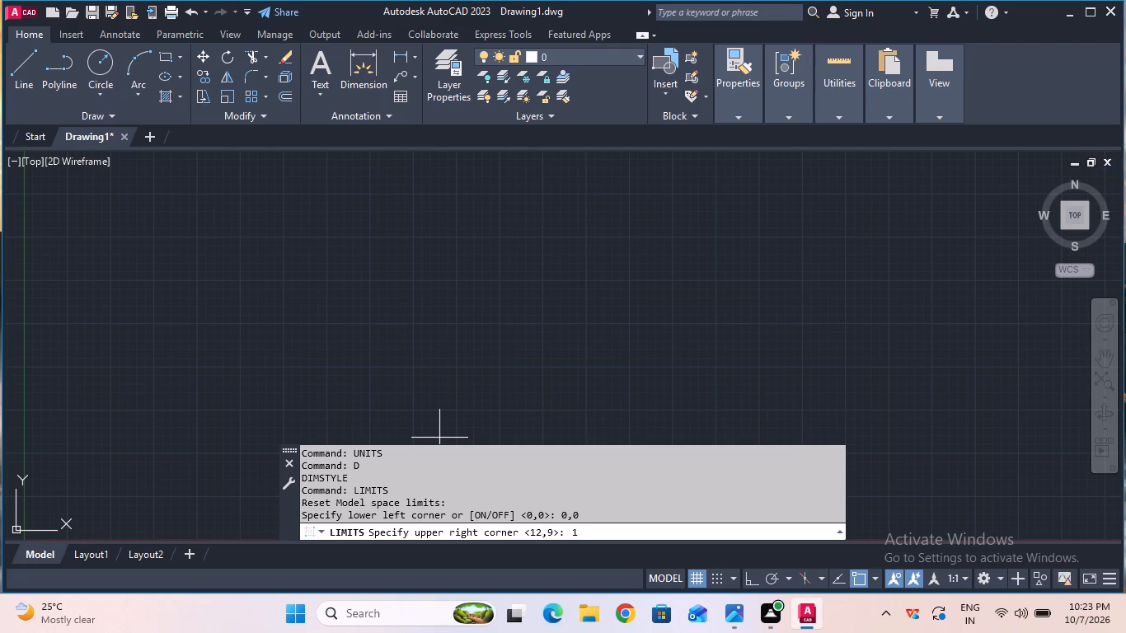
pyautogui.write('00,100')
pyautogui.press('Return')
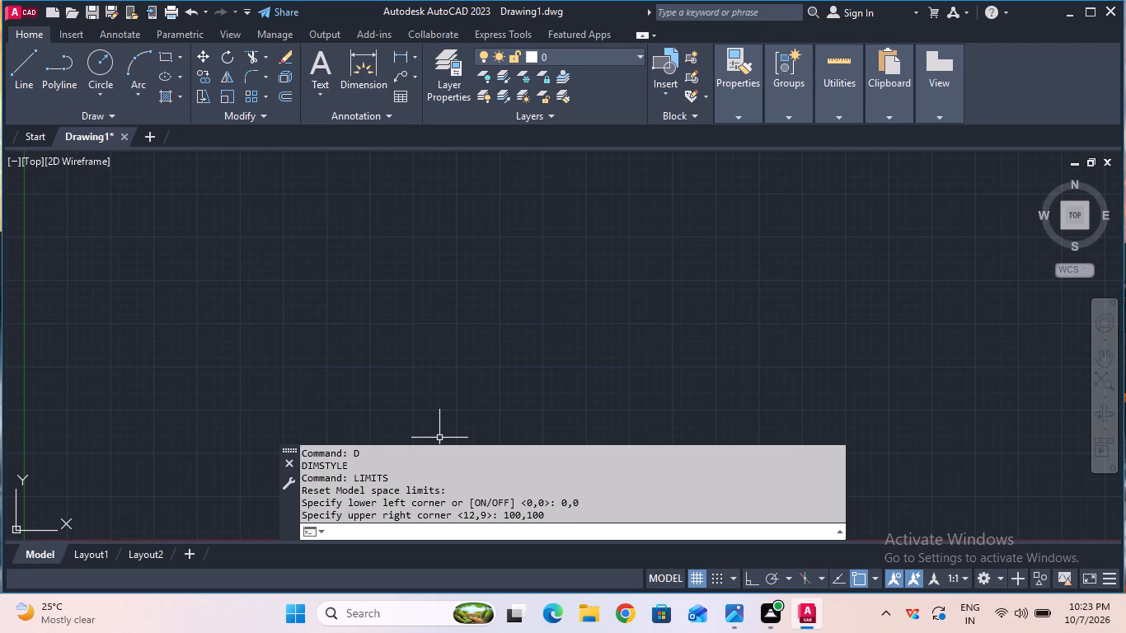
# Zoom to display the full drawing limits with the All option.
pyautogui.press('z')
pyautogui.press('Return')
pyautogui.press('a')
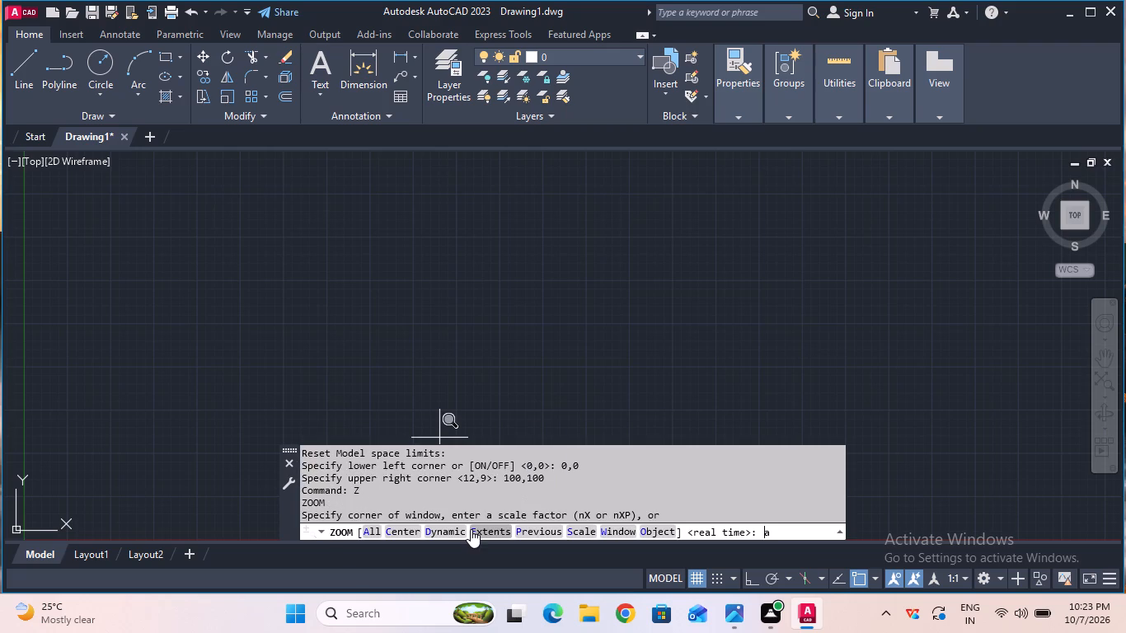
pyautogui.press('Return')
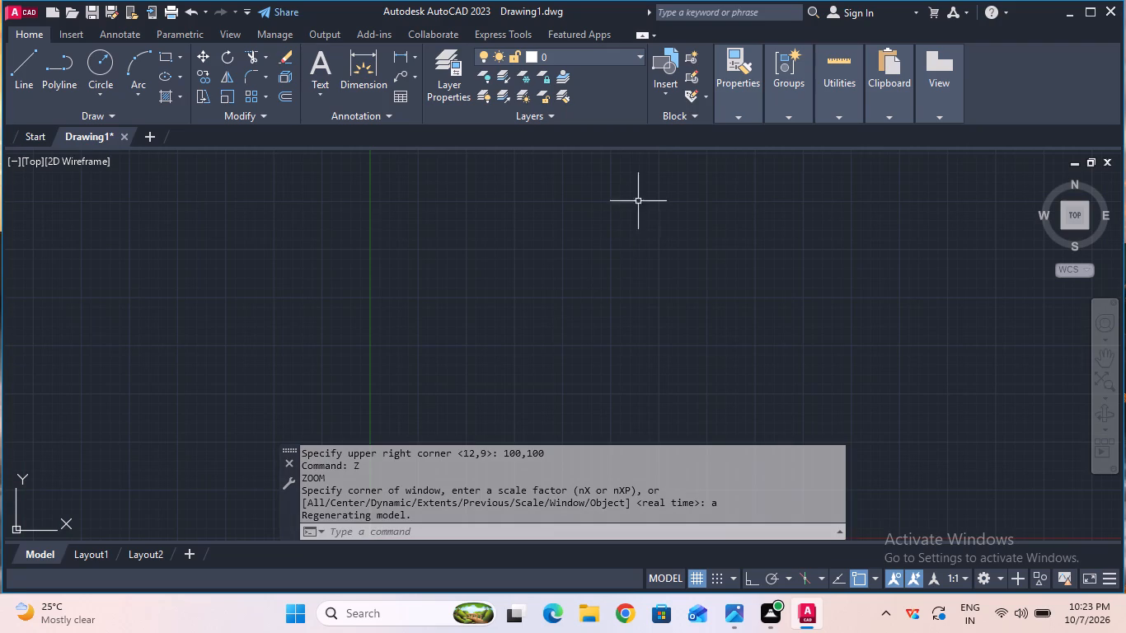
# Turn on Ortho mode.
pyautogui.press('F8')
# Load the CENTER linetype from acad.lin into the drawing and close the Linetype Manager.
pyautogui.click(735, 110)
pyautogui.click(800, 171)
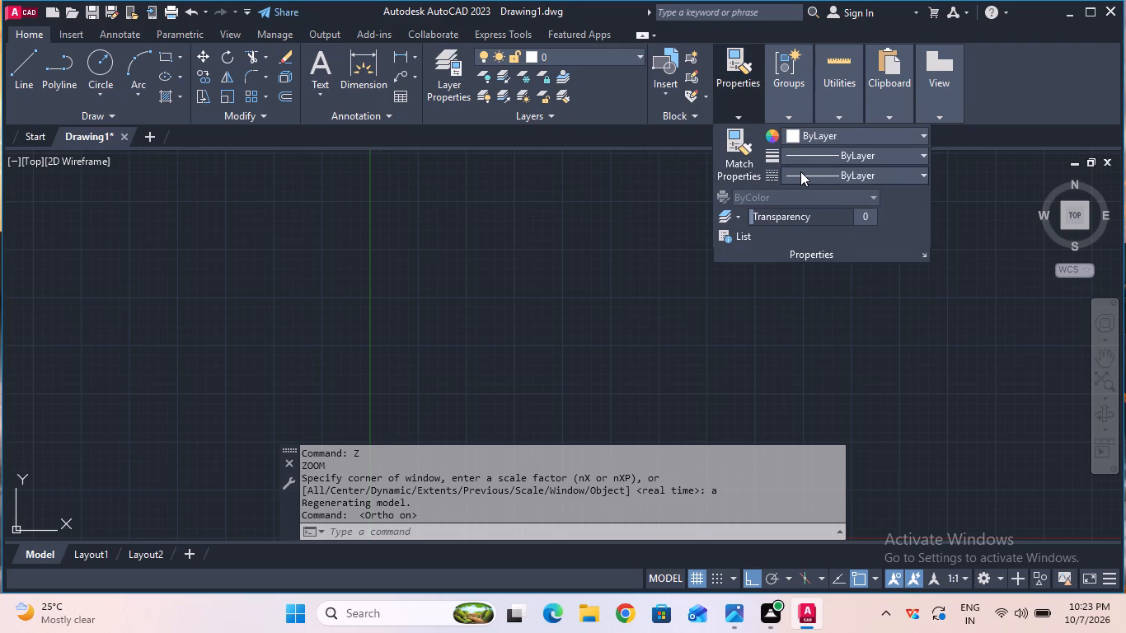
pyautogui.click(805, 248)
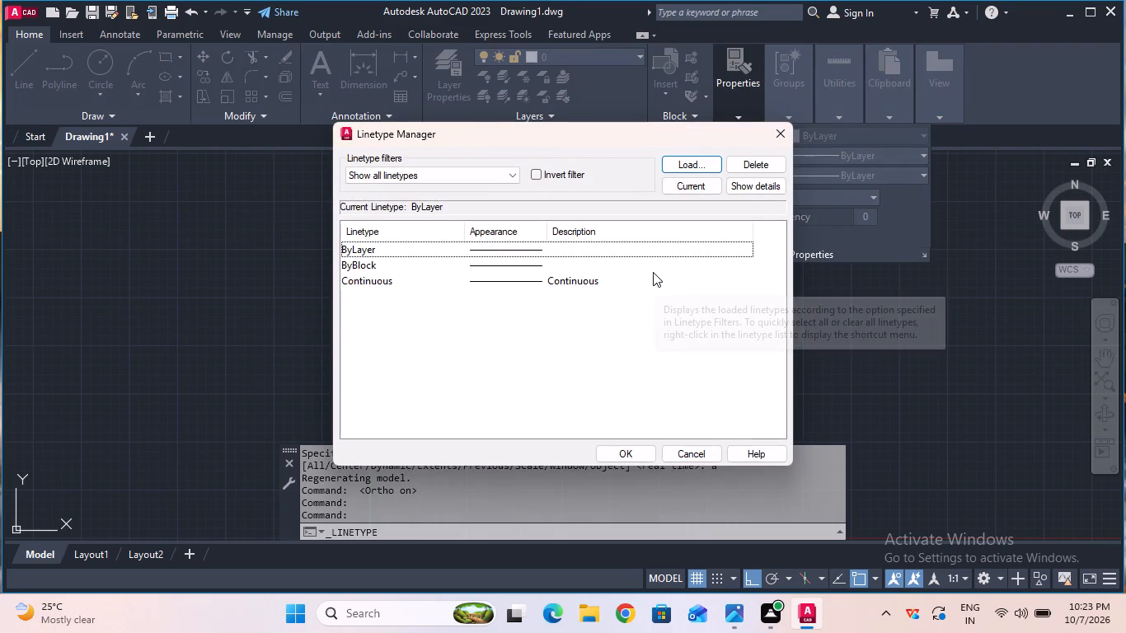
pyautogui.click(683, 166)
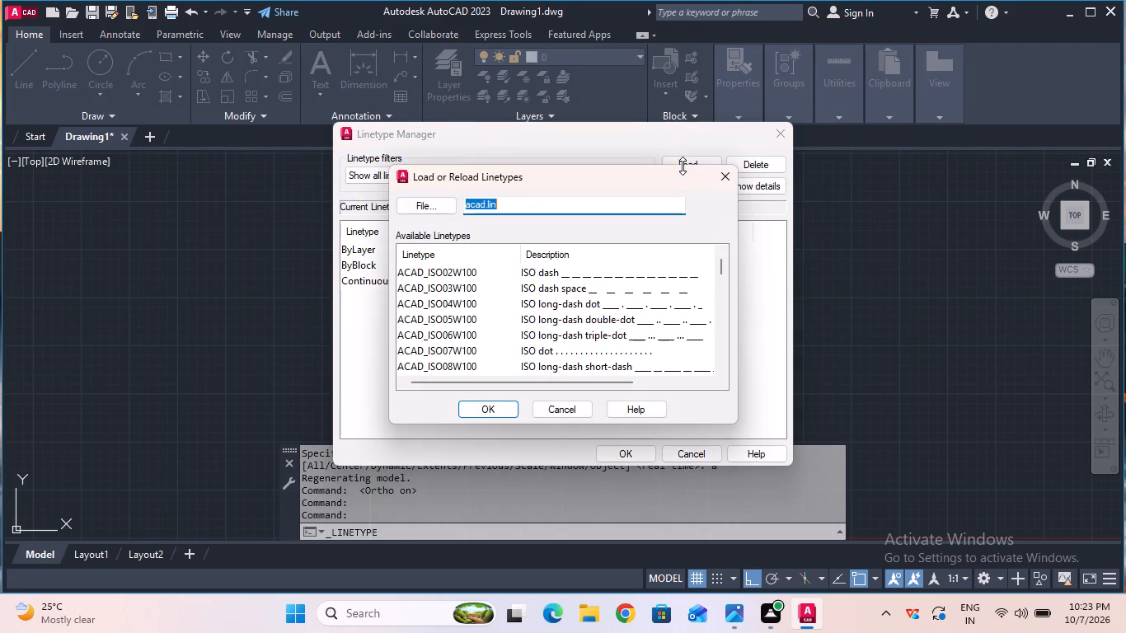
pyautogui.scroll(-2, 574, 312)
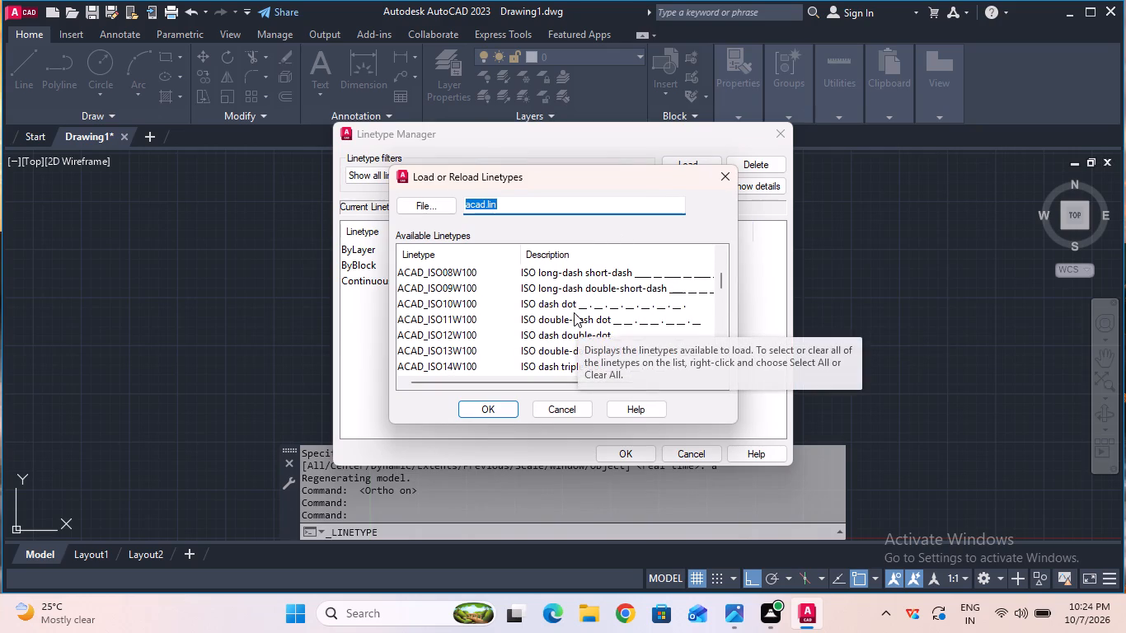
pyautogui.scroll(-1, 574, 312)
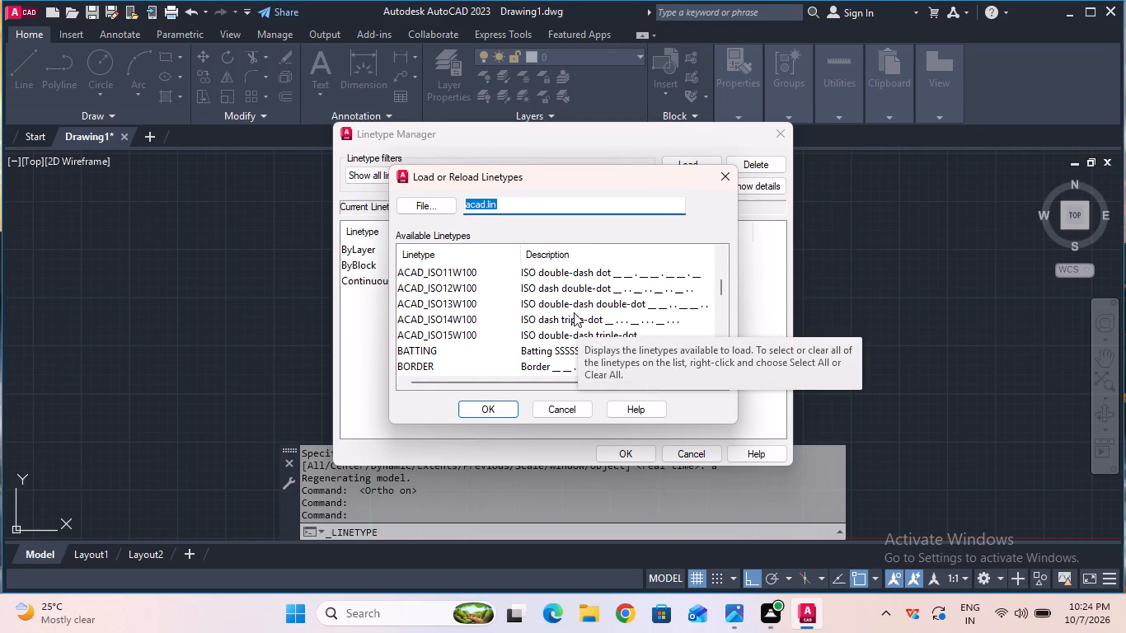
pyautogui.scroll(-1, 574, 312)
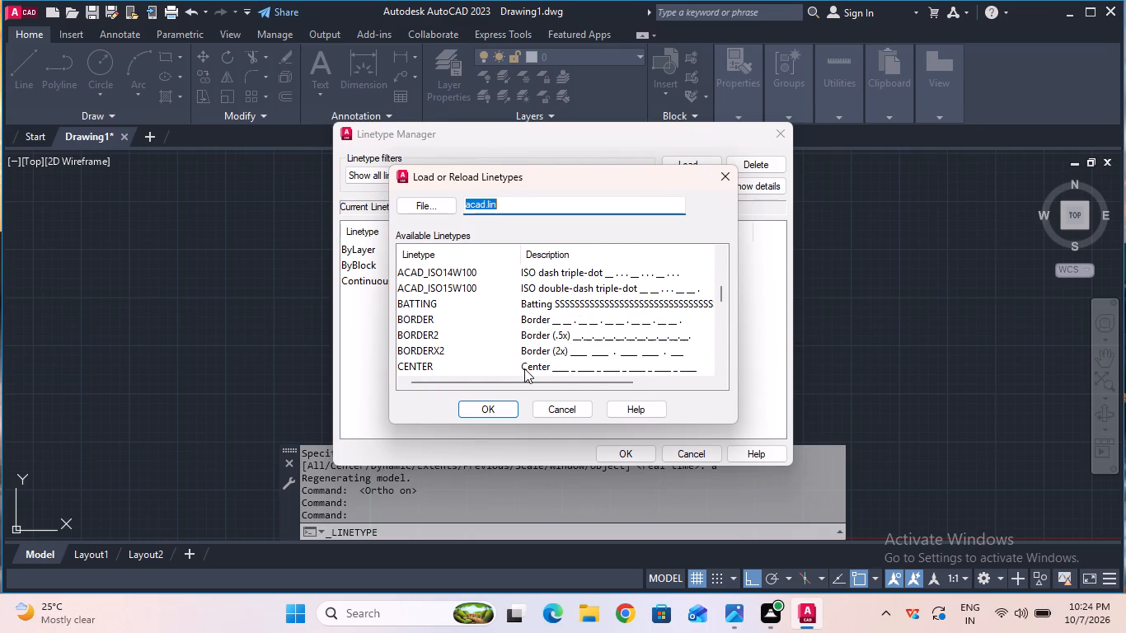
pyautogui.click(524, 368)
pyautogui.click(494, 415)
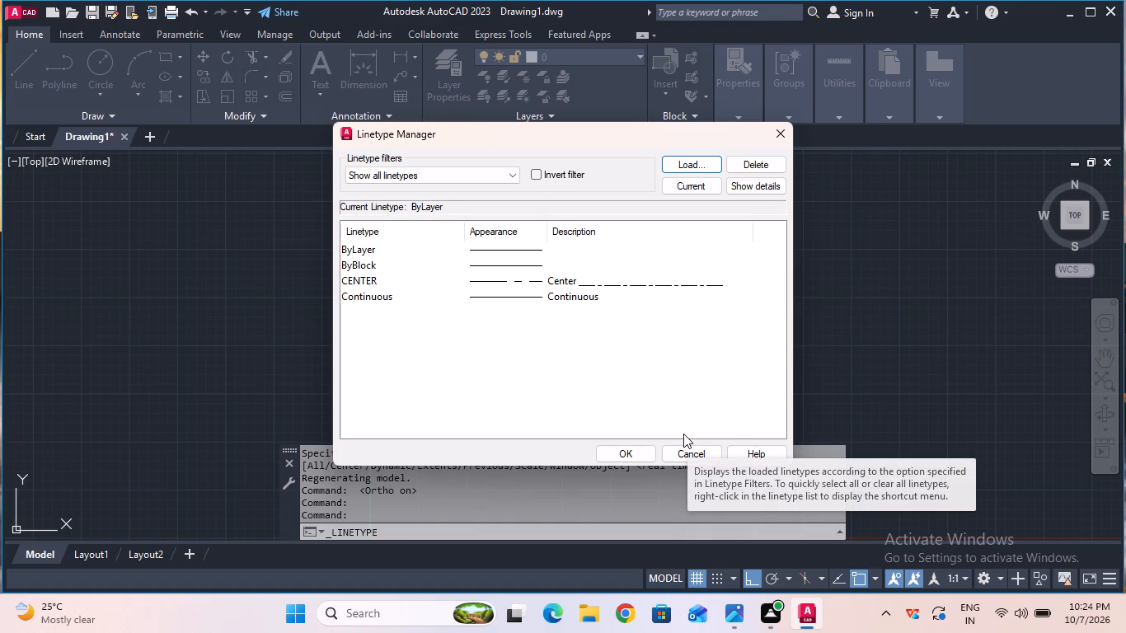
pyautogui.click(636, 452)
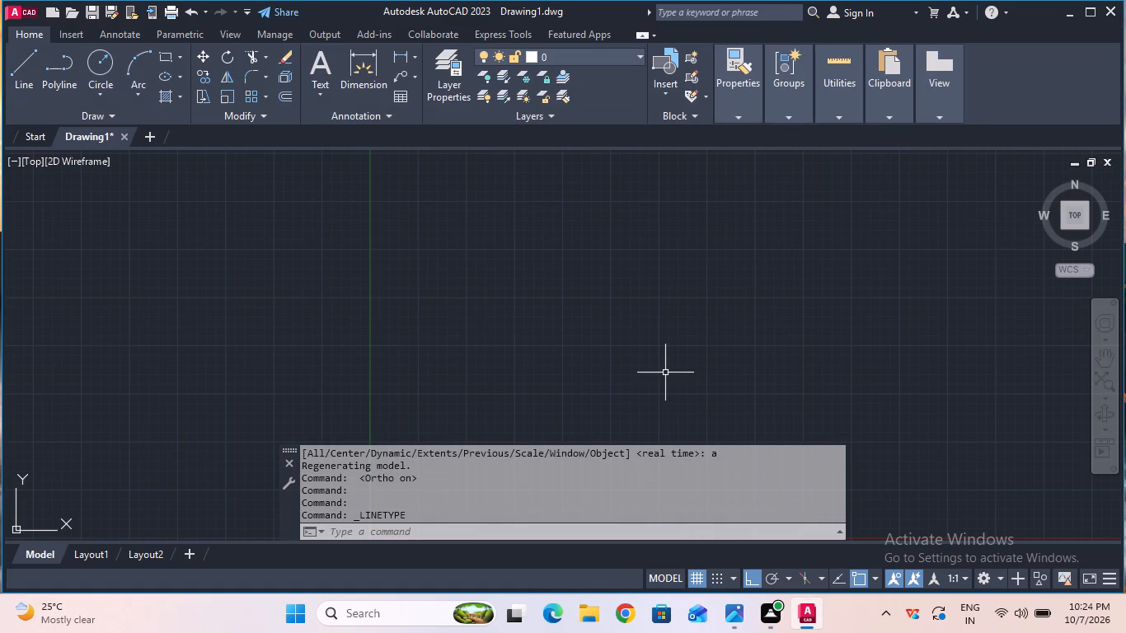
# Draw a 165 mm horizontal line, starting just above and to the right of the origin, as the base's bottom edge.
pyautogui.scroll(-1, 666, 372)
pyautogui.scroll(2, 666, 372)
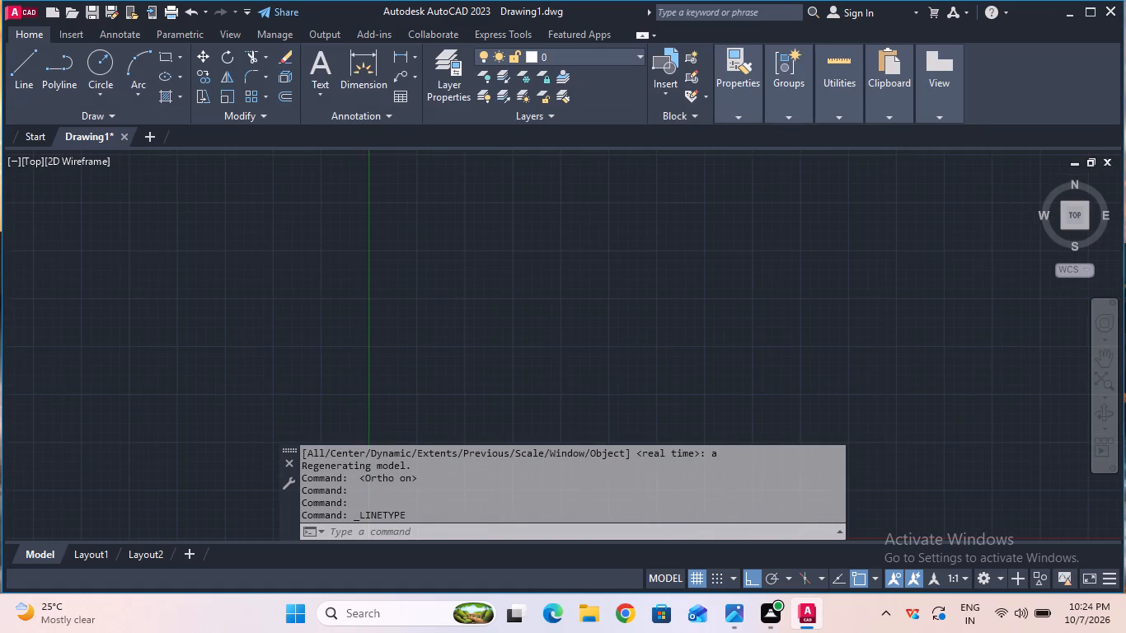
pyautogui.moveTo(701, 340); pyautogui.dragTo(607, 360, button='middle')
pyautogui.moveTo(602, 362); pyautogui.dragTo(565, 376, button='middle')
pyautogui.scroll(-1, 585, 268)
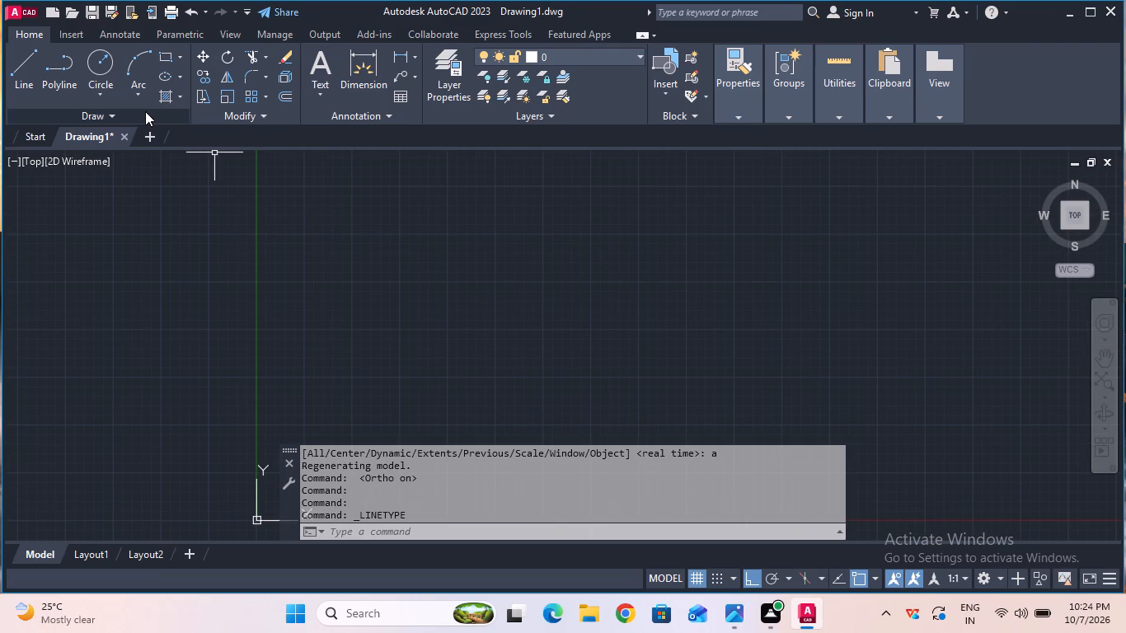
pyautogui.click(26, 86)
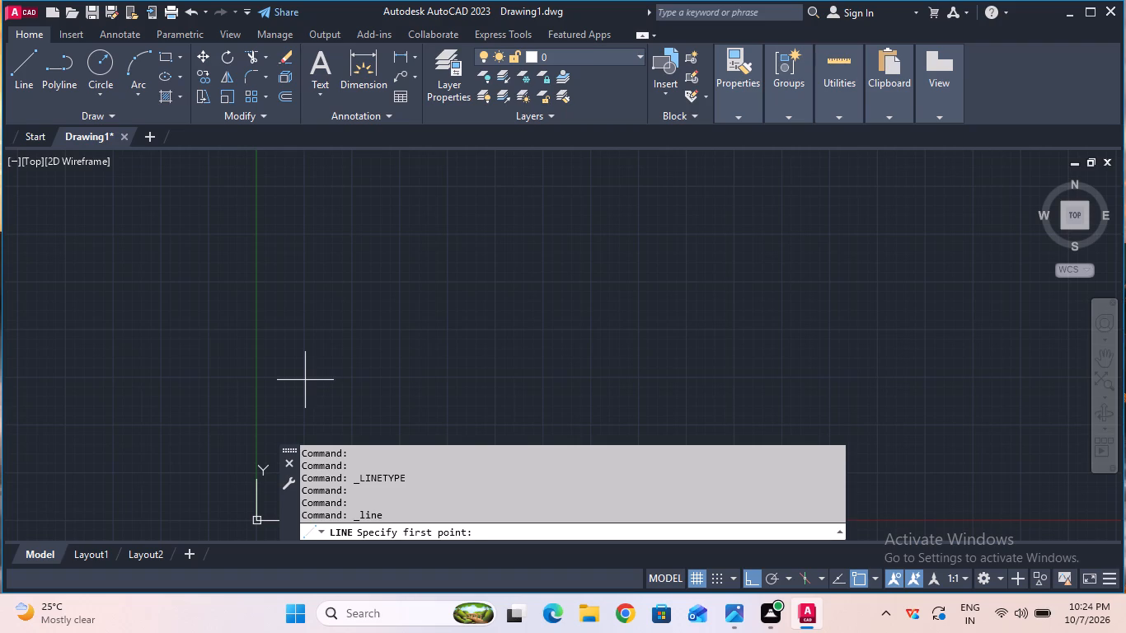
pyautogui.click(305, 380)
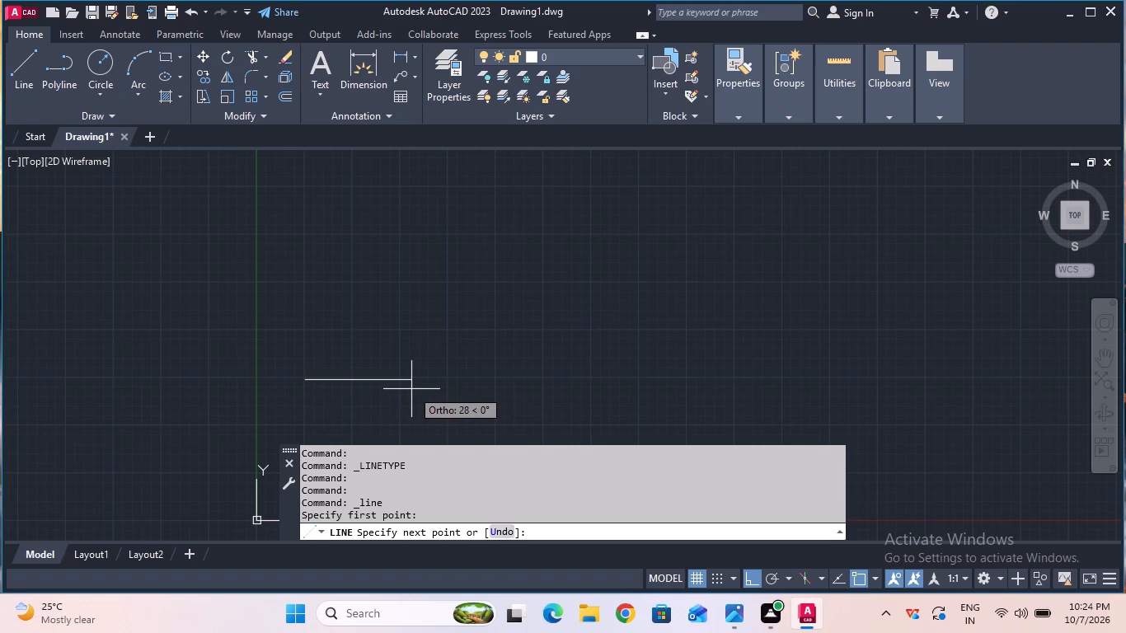
pyautogui.write('165')
pyautogui.press('Return')
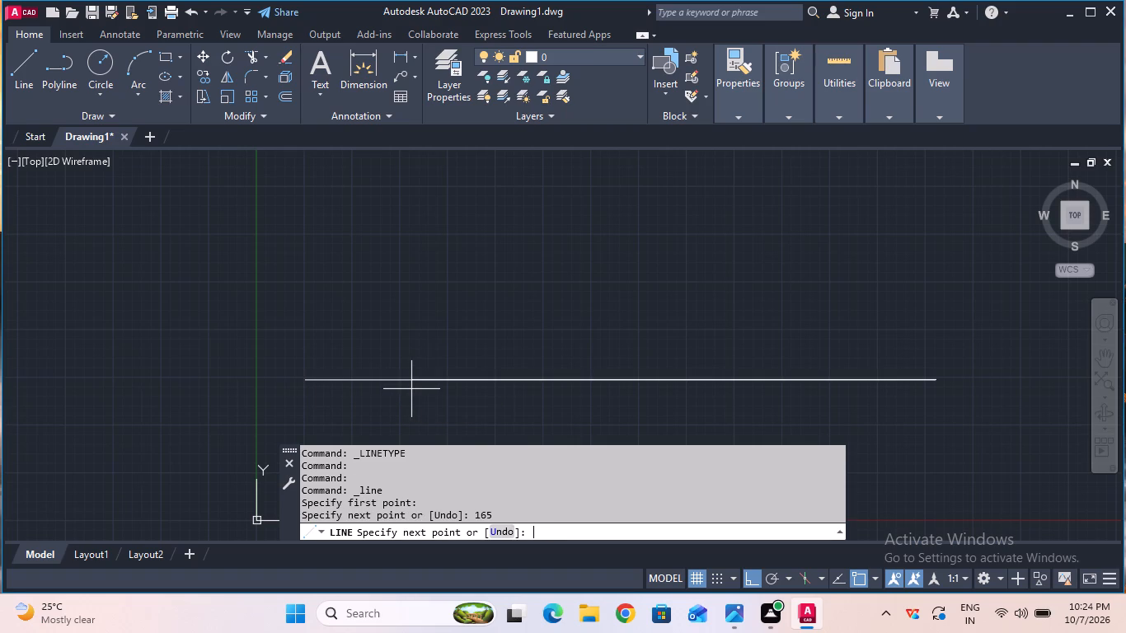
pyautogui.scroll(-3, 561, 318)
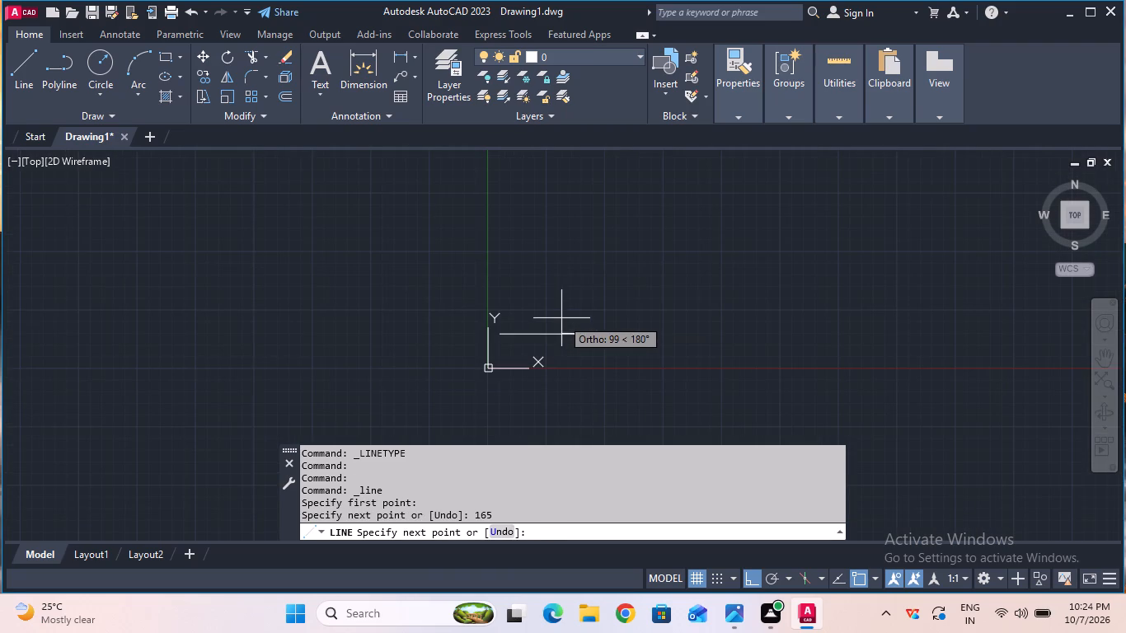
pyautogui.press('Escape')
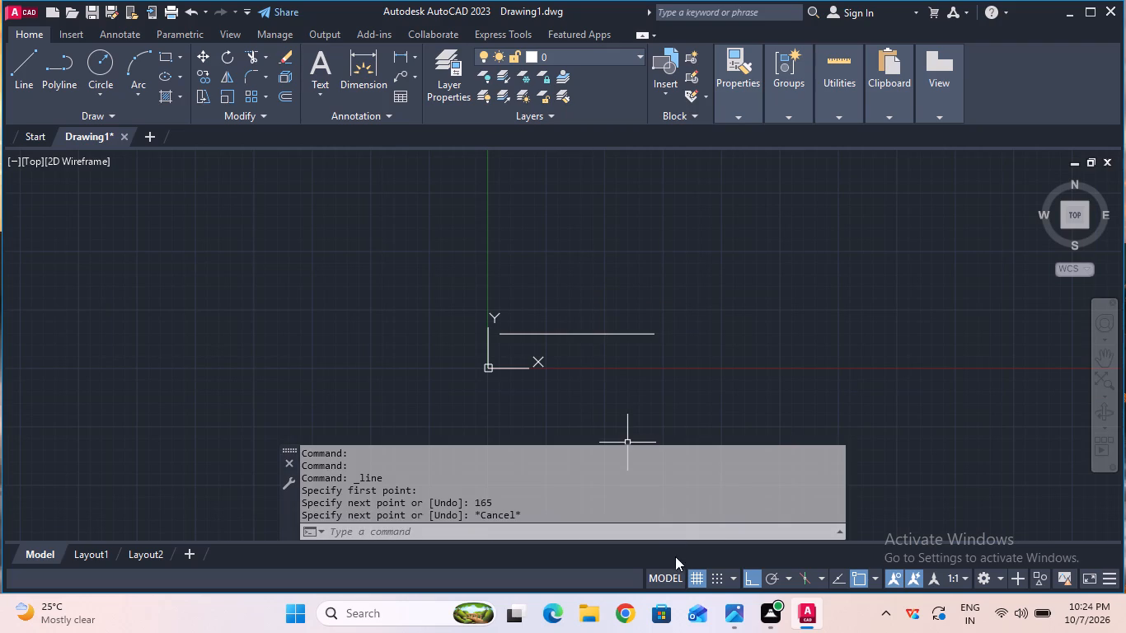
# Check the reference image in Photos, then complete the base rectangle in AutoCAD with a 15 mm left side, 165 mm top edge and closing right side.
pyautogui.click(726, 603)
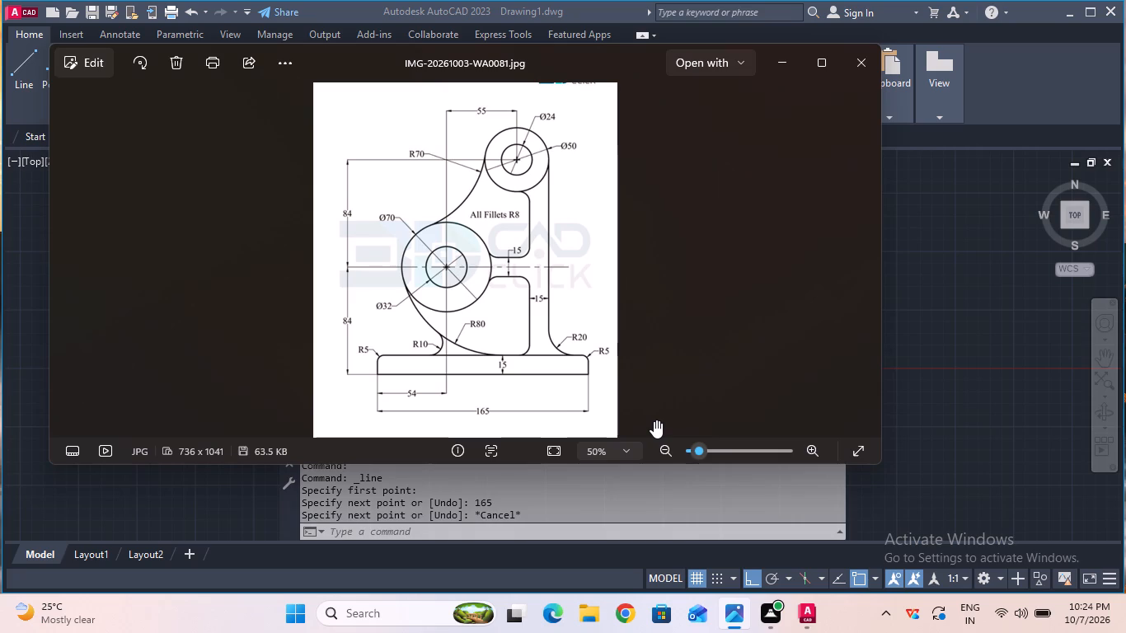
pyautogui.scroll(1, 547, 387)
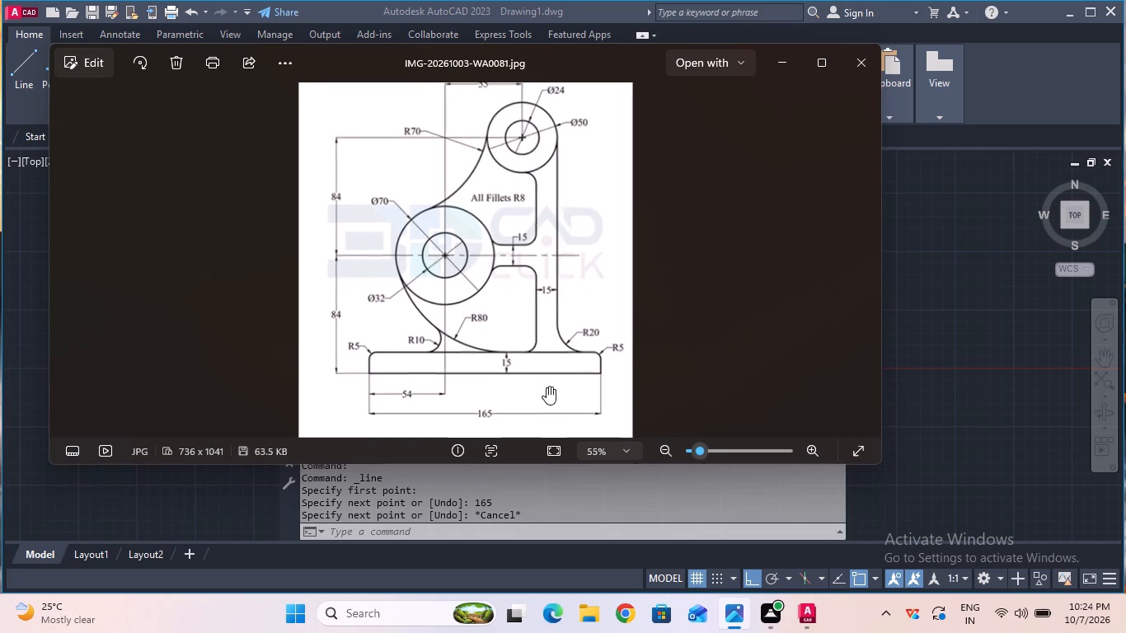
pyautogui.scroll(1, 545, 385)
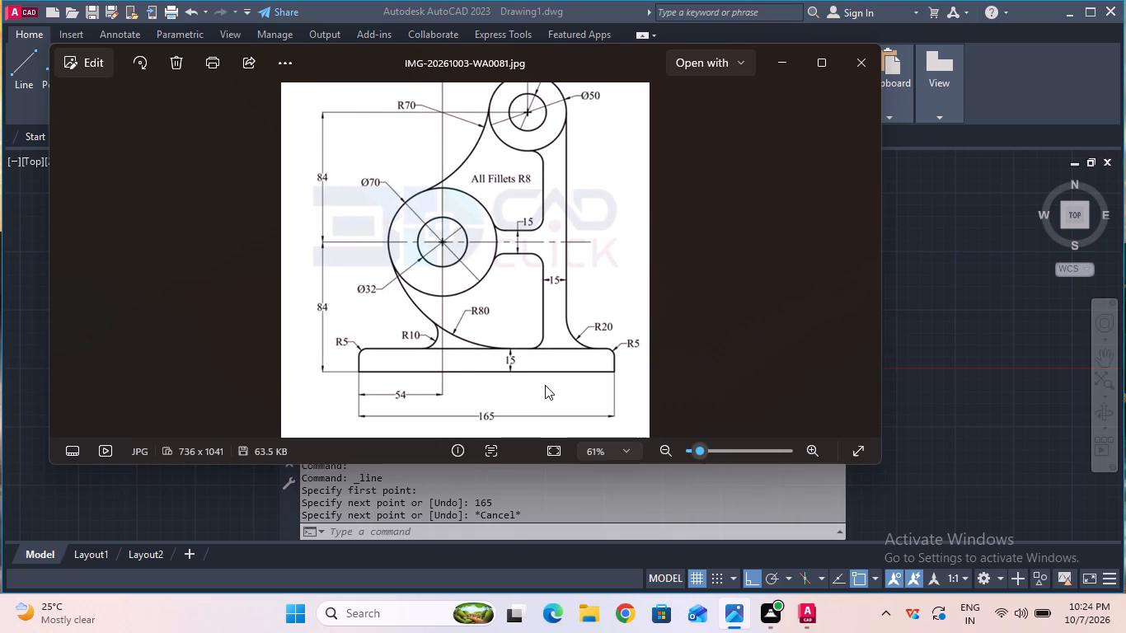
pyautogui.scroll(-1, 545, 385)
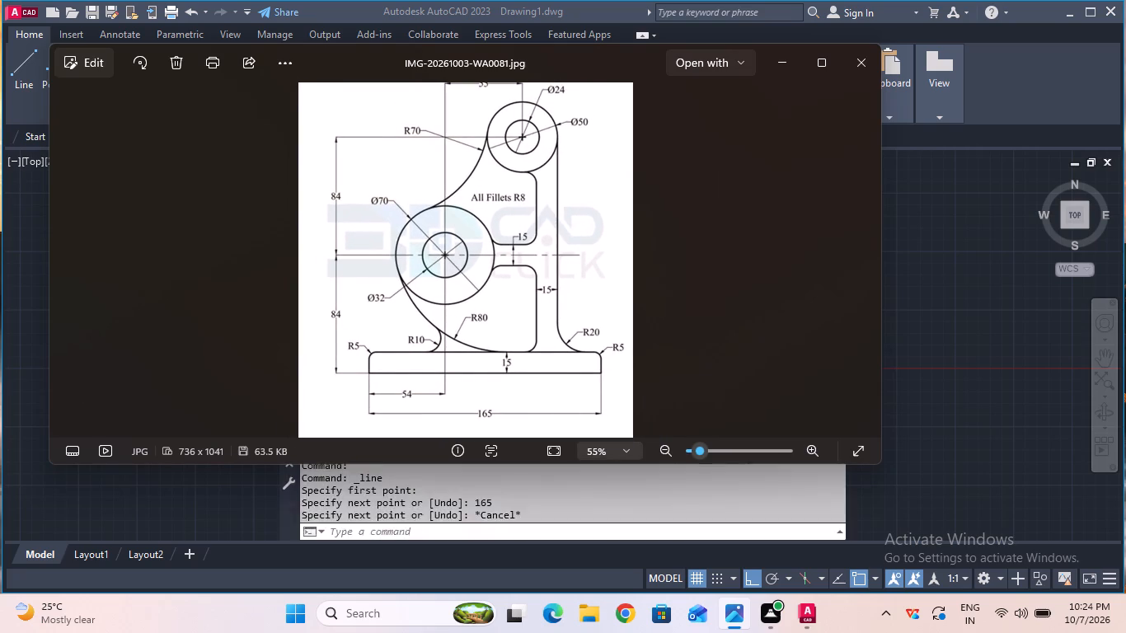
pyautogui.click(796, 617)
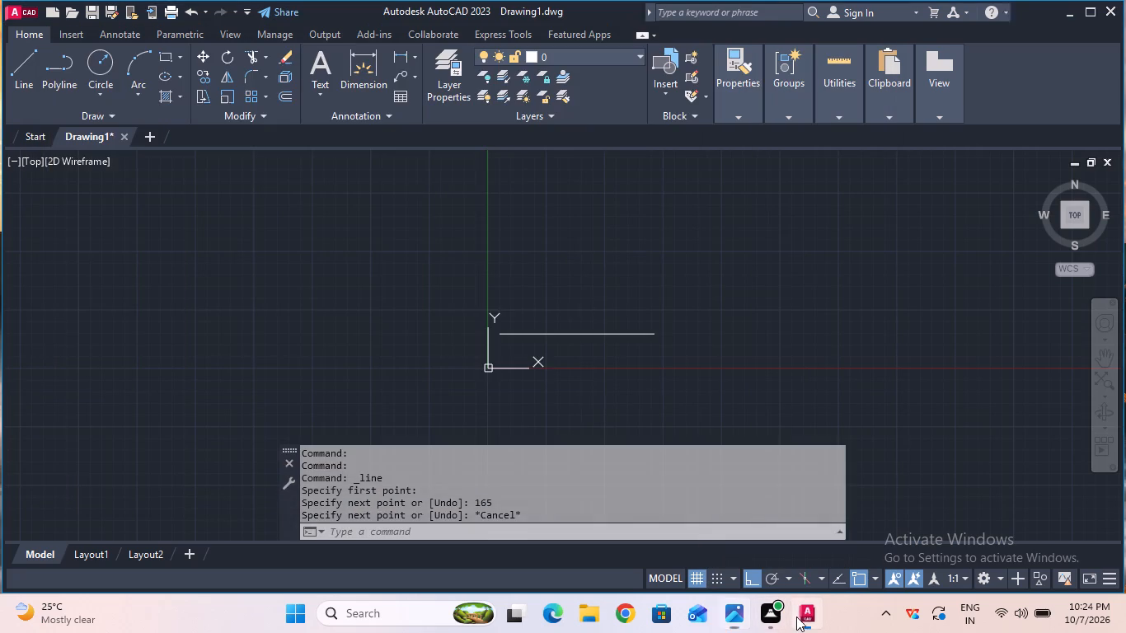
pyautogui.click(27, 68)
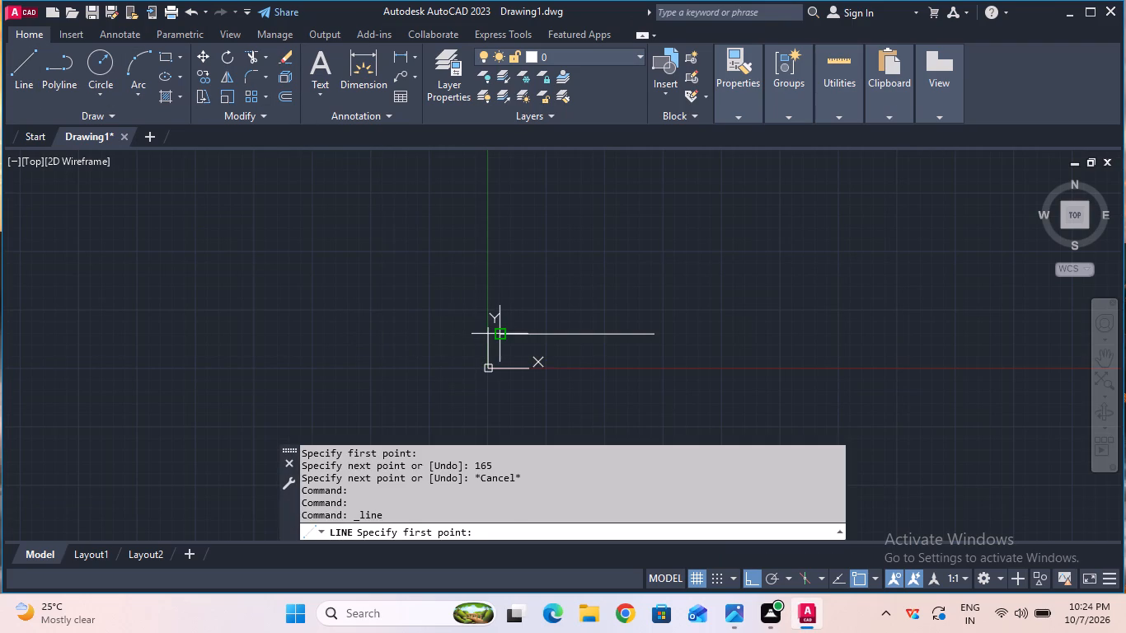
pyautogui.click(504, 332)
pyautogui.write('15')
pyautogui.press('Return')
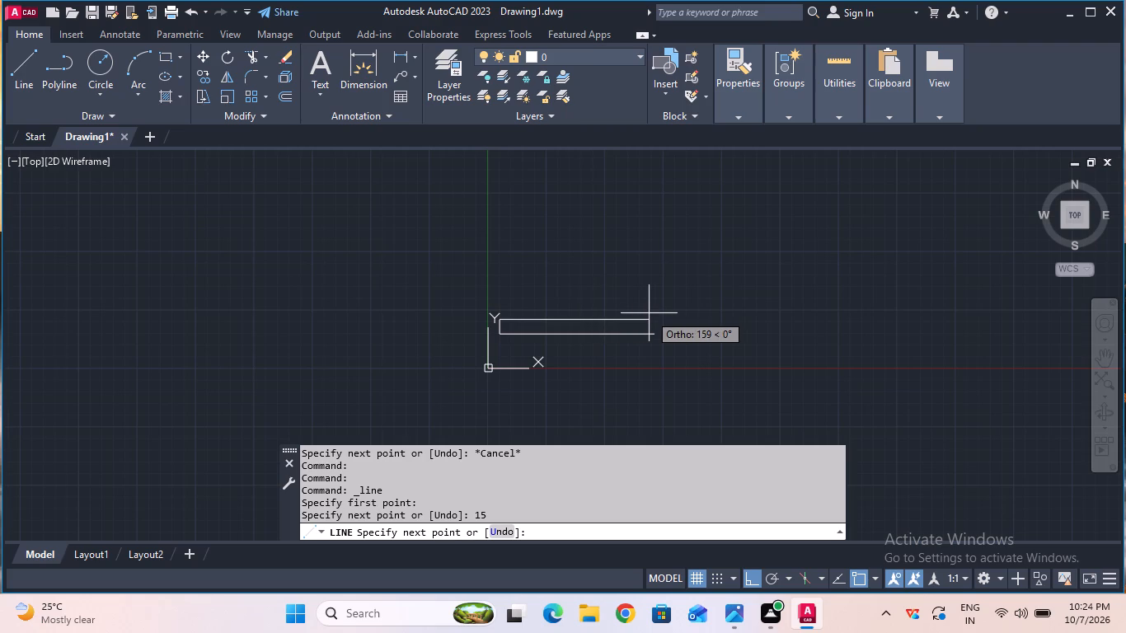
pyautogui.write('165')
pyautogui.press('Return')
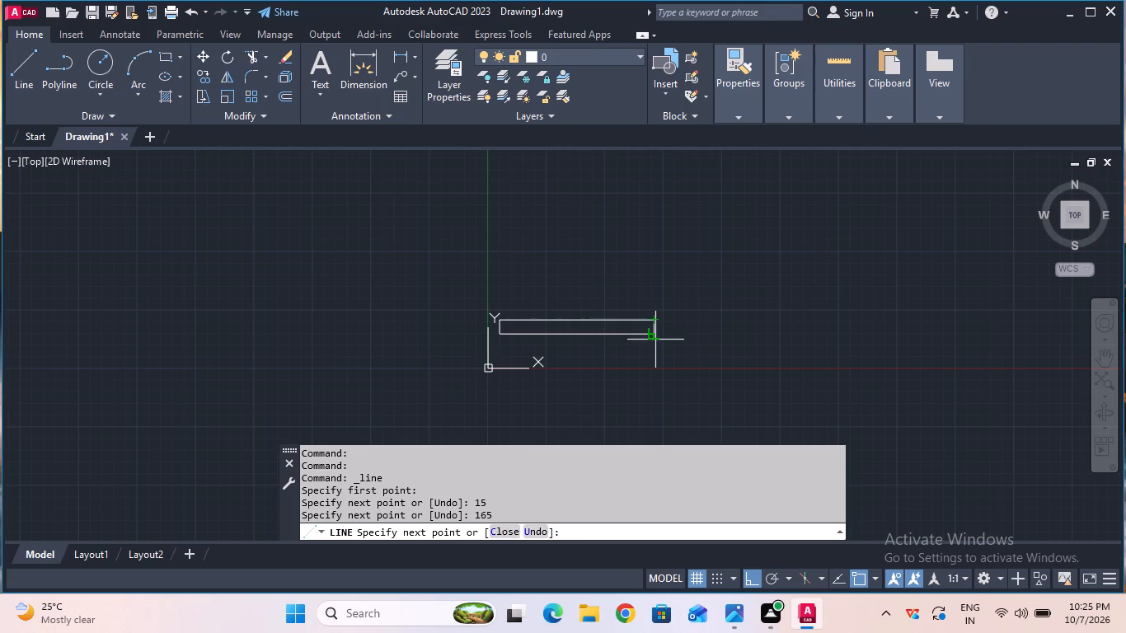
pyautogui.click(653, 327)
pyautogui.press('Escape')
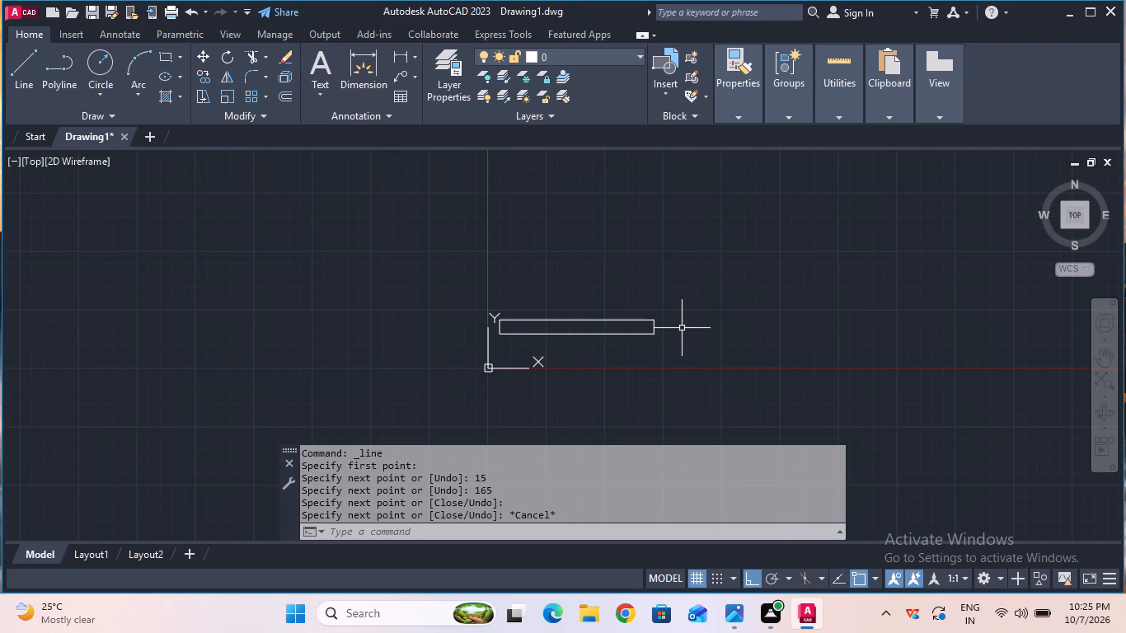
# Fillet the two upper corners of the base rectangle with a 5 mm radius.
pyautogui.scroll(1, 682, 328)
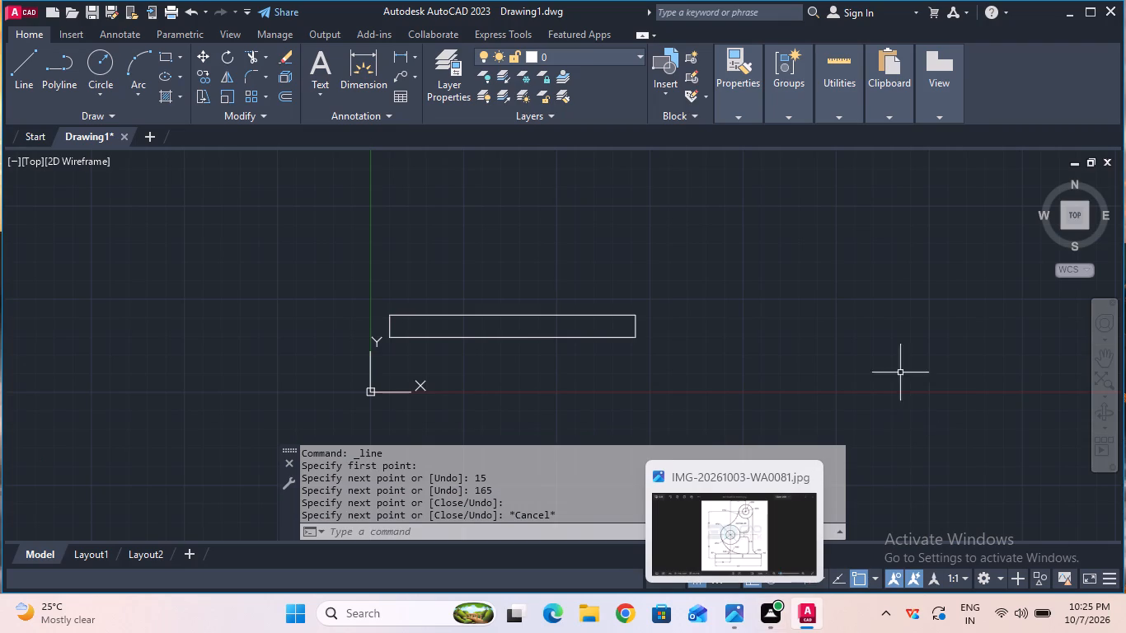
pyautogui.click(252, 73)
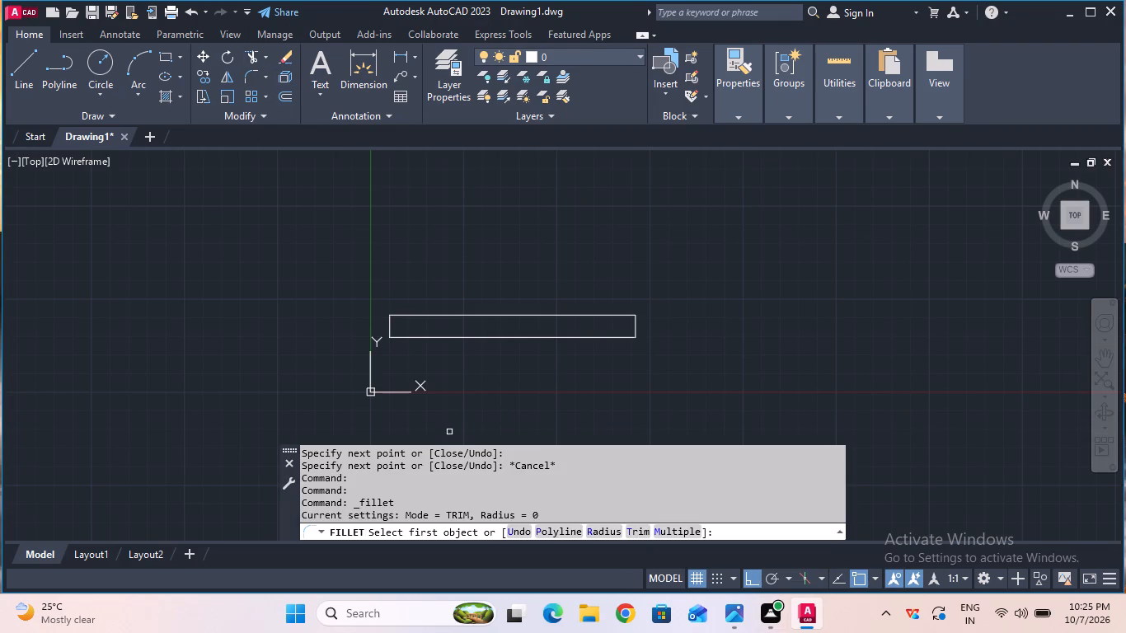
pyautogui.click(389, 326)
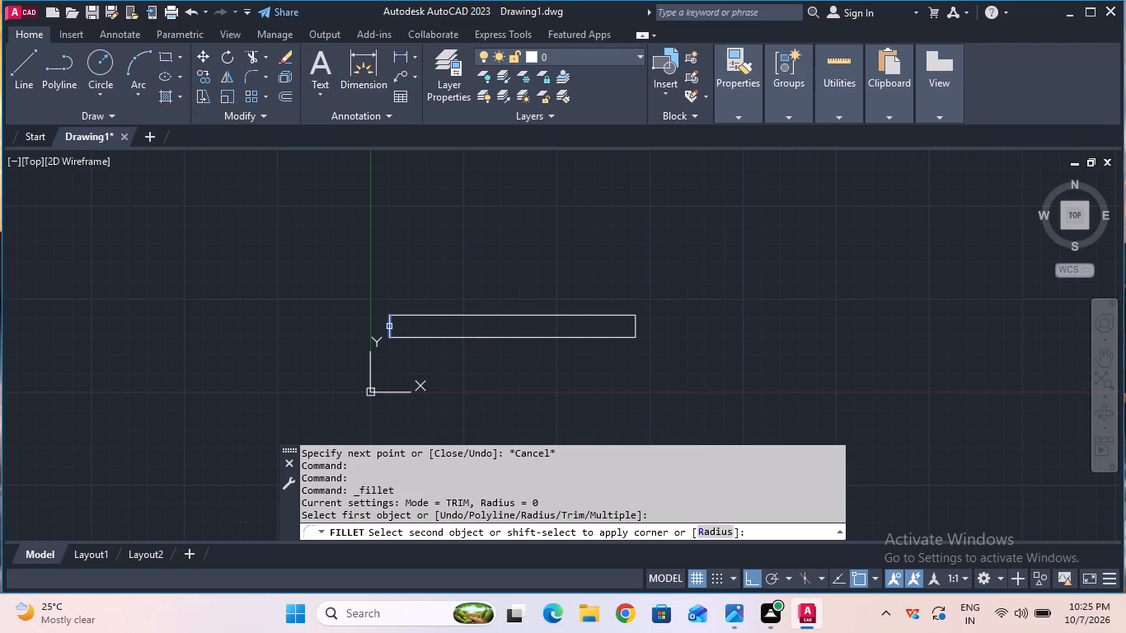
pyautogui.click(698, 528)
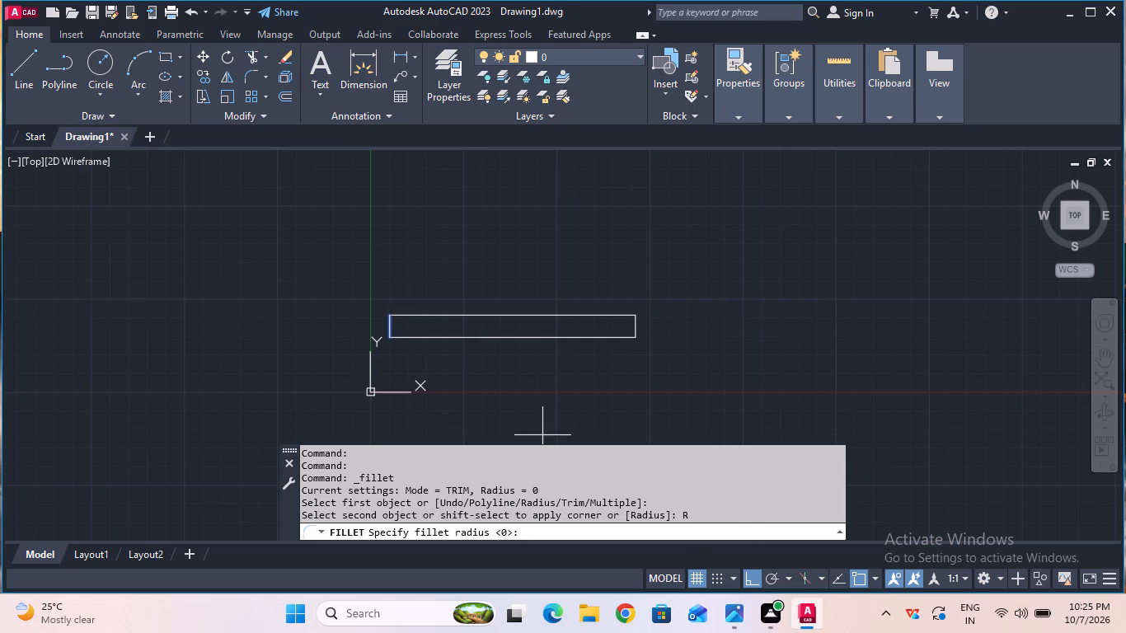
pyautogui.press('5')
pyautogui.press('Return')
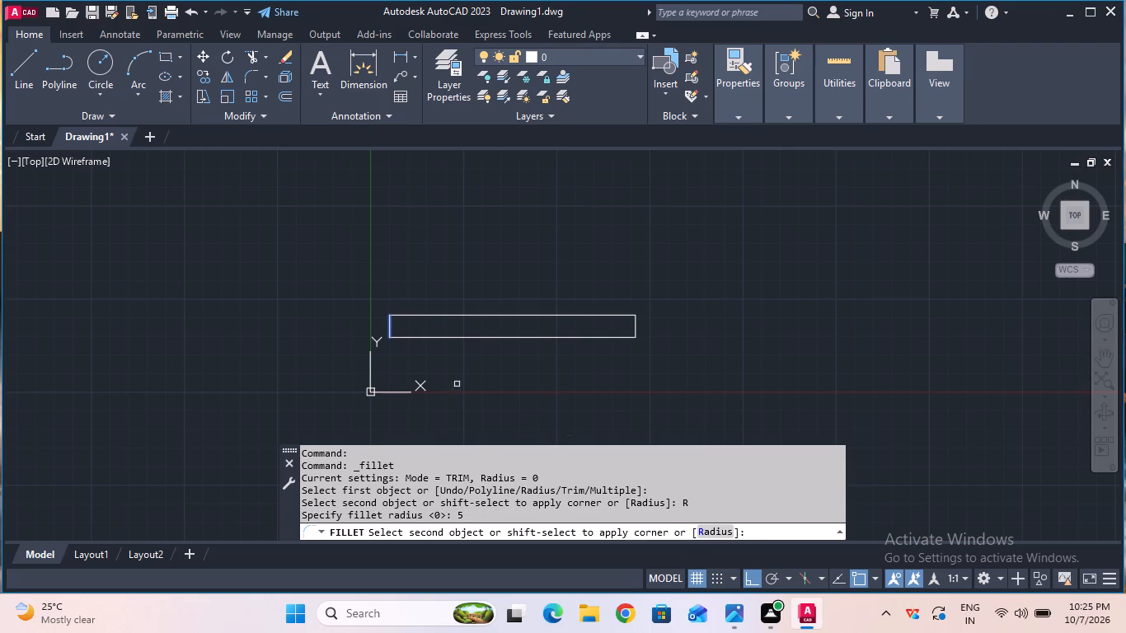
pyautogui.doubleClick(415, 314)
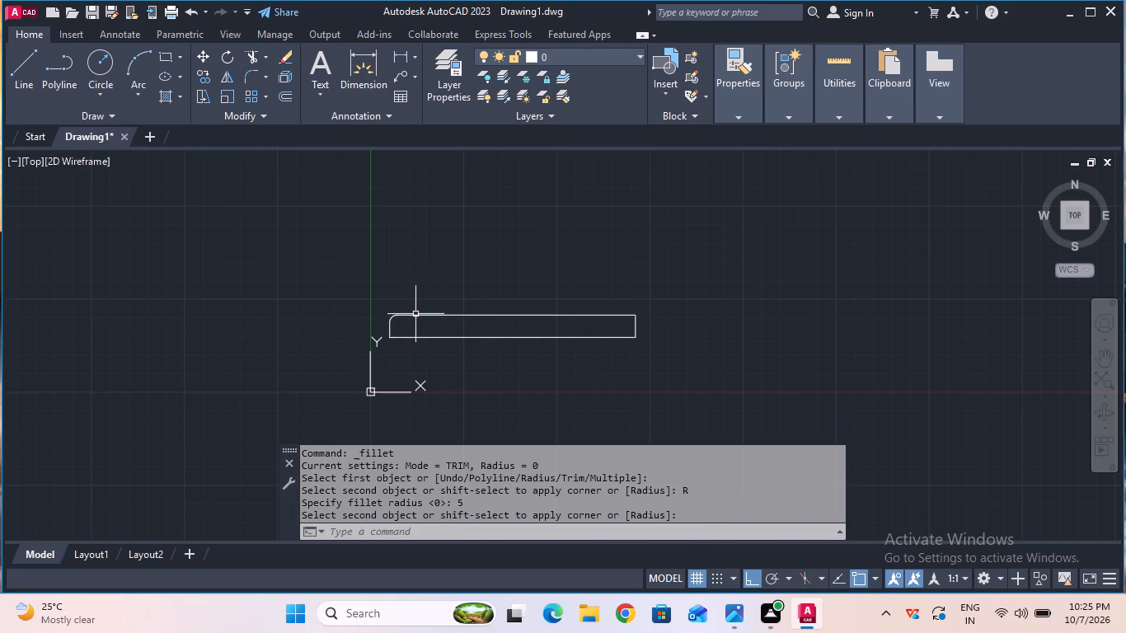
pyautogui.click(254, 71)
pyautogui.click(602, 313)
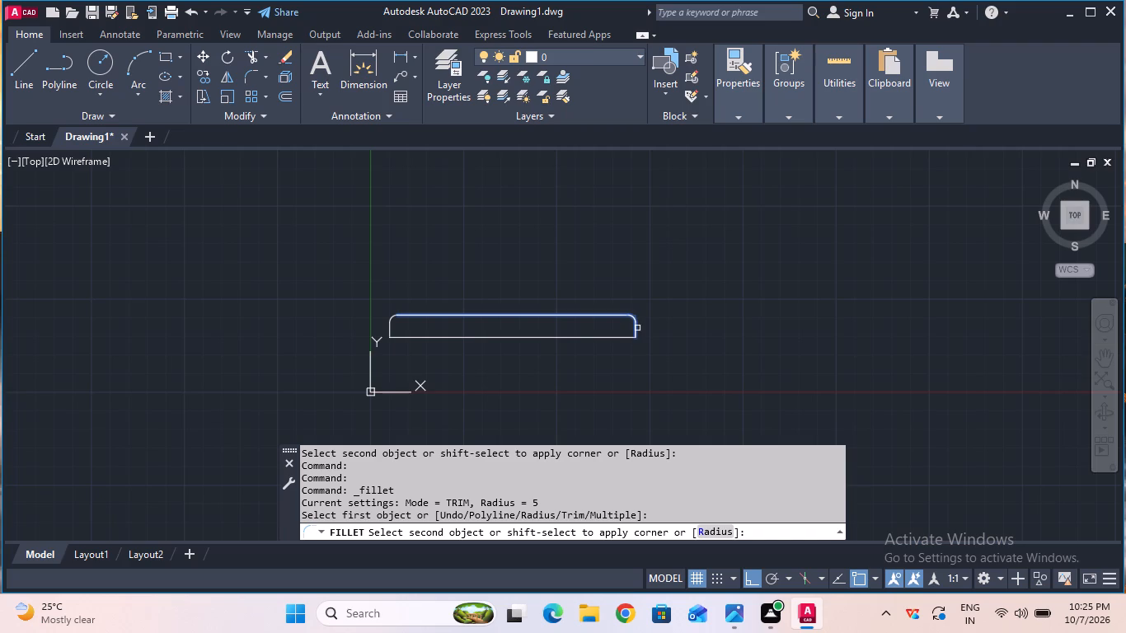
pyautogui.click(637, 328)
pyautogui.press('Escape')
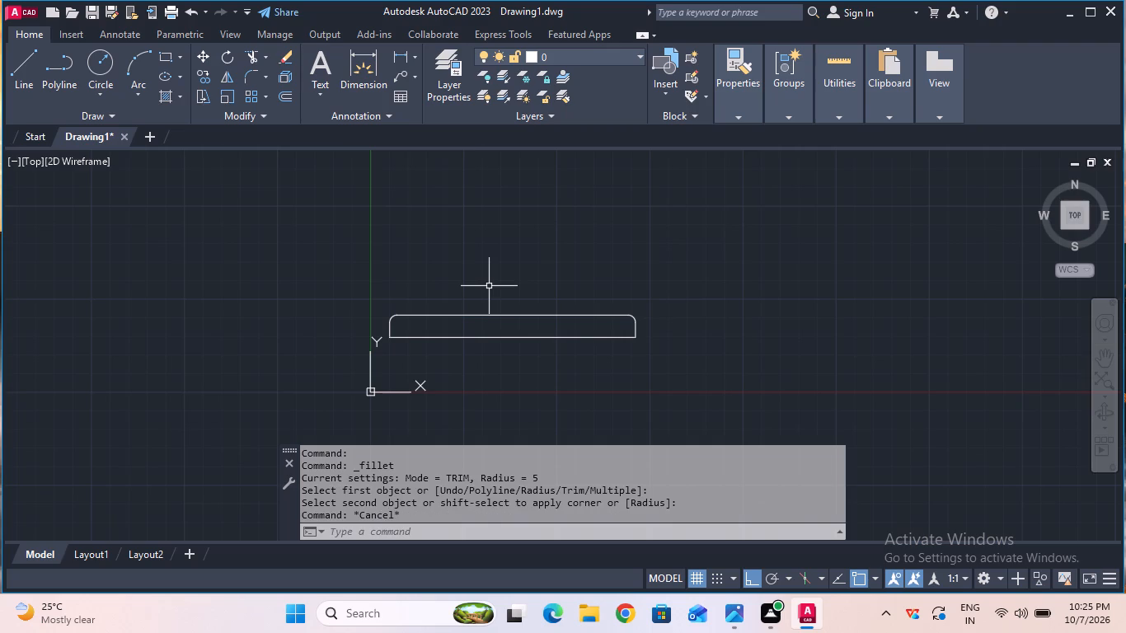
# Place a 54 mm horizontal linear dimension starting at the base's lower-left corner, with its dimension line below the base.
pyautogui.click(400, 51)
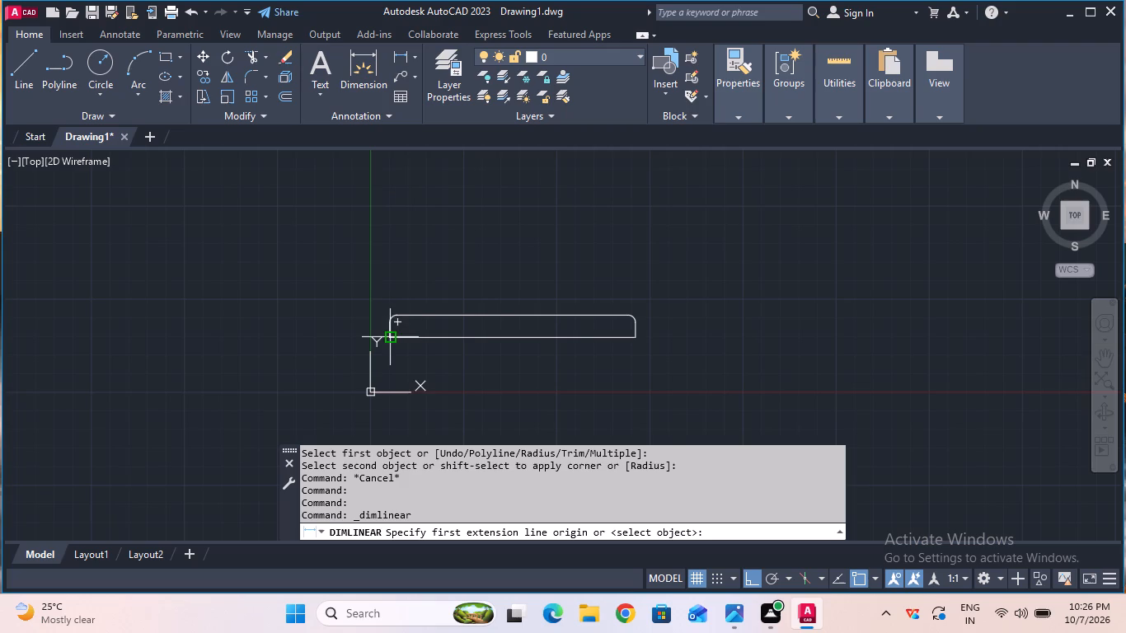
pyautogui.click(391, 337)
pyautogui.write('54')
pyautogui.press('Return')
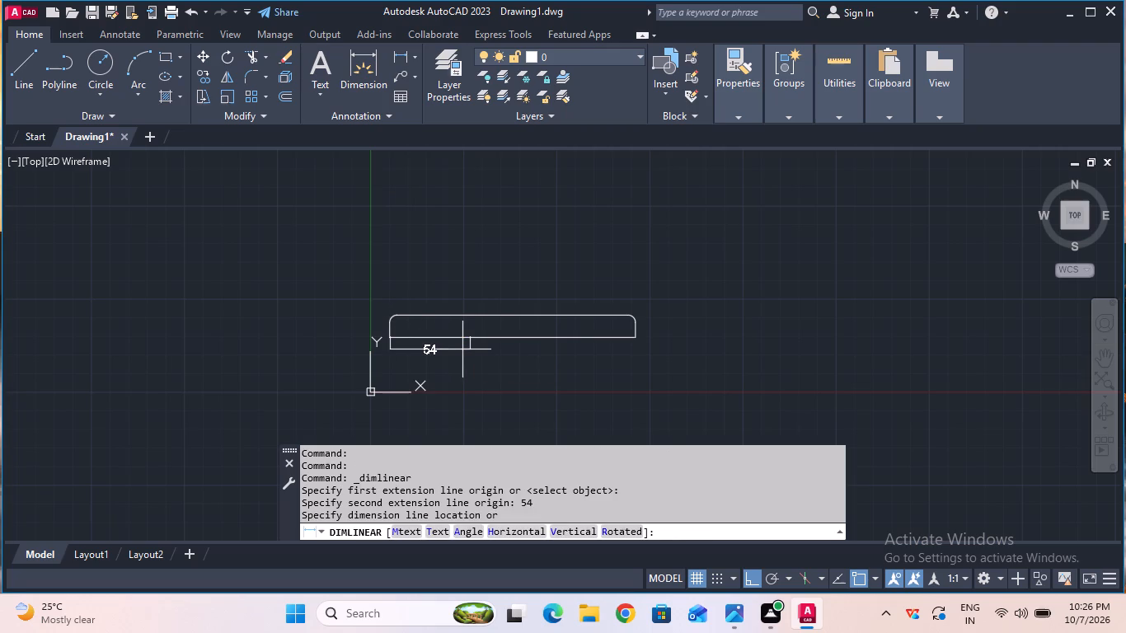
pyautogui.click(460, 390)
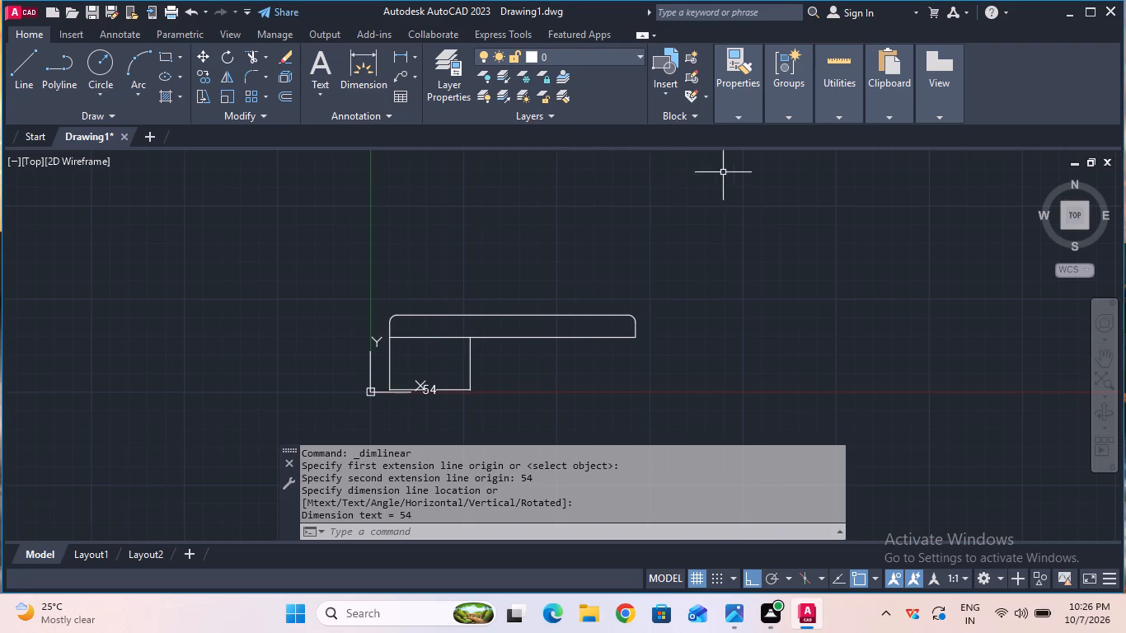
# Set the current linetype to CENTER and draw a short vertical line from the 54 dimension's right extension line midpoint up to the base's bottom edge.
pyautogui.click(744, 106)
pyautogui.click(800, 174)
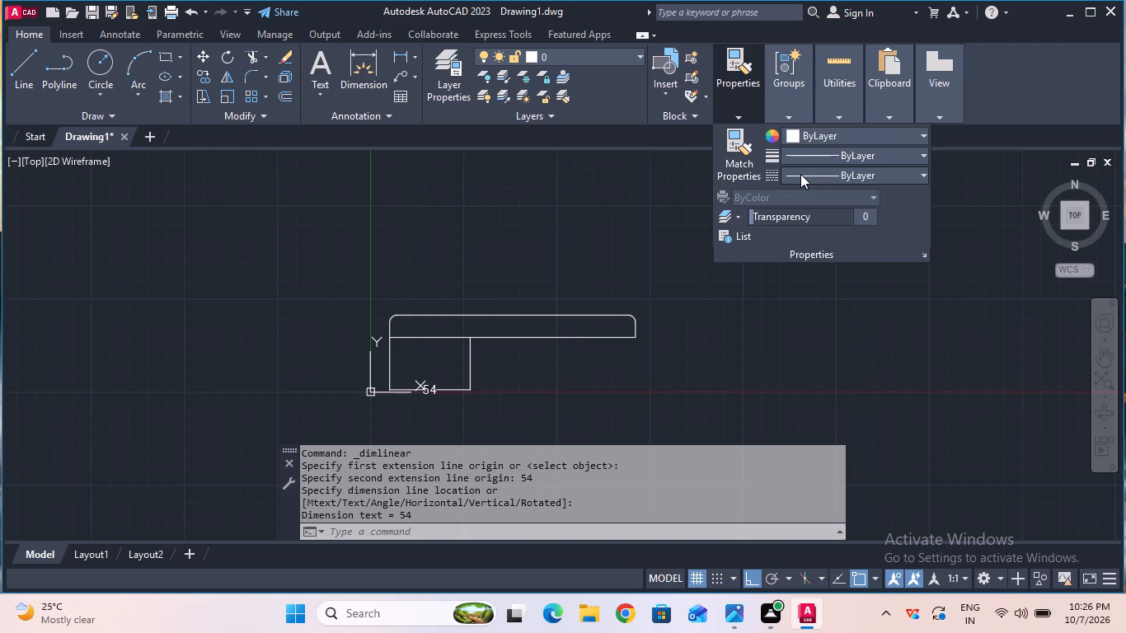
pyautogui.click(814, 231)
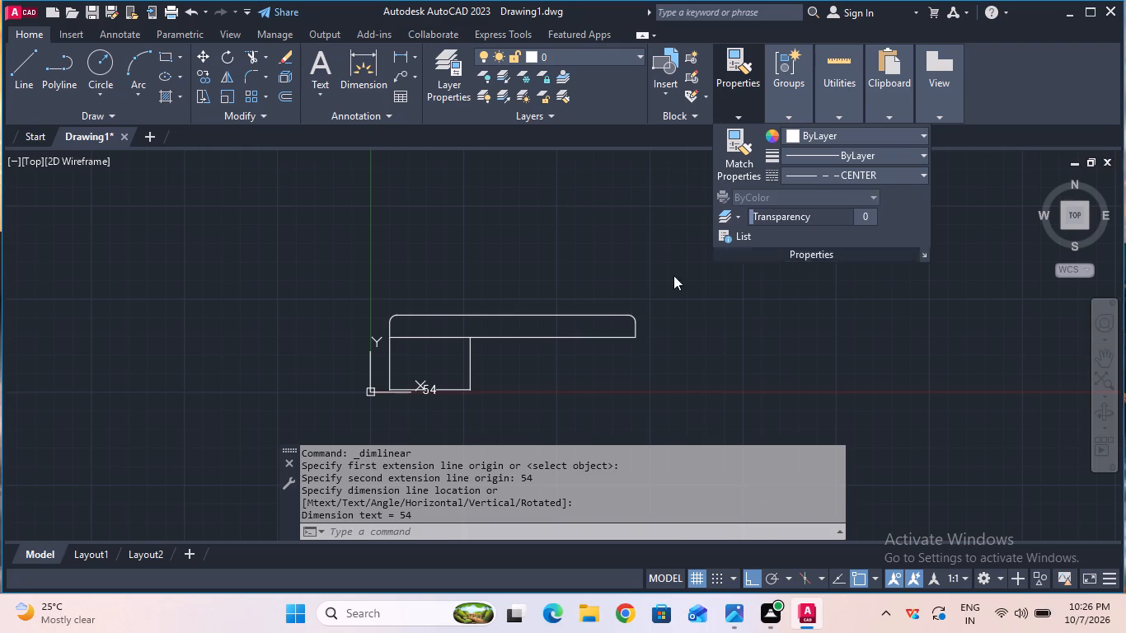
pyautogui.doubleClick(22, 72)
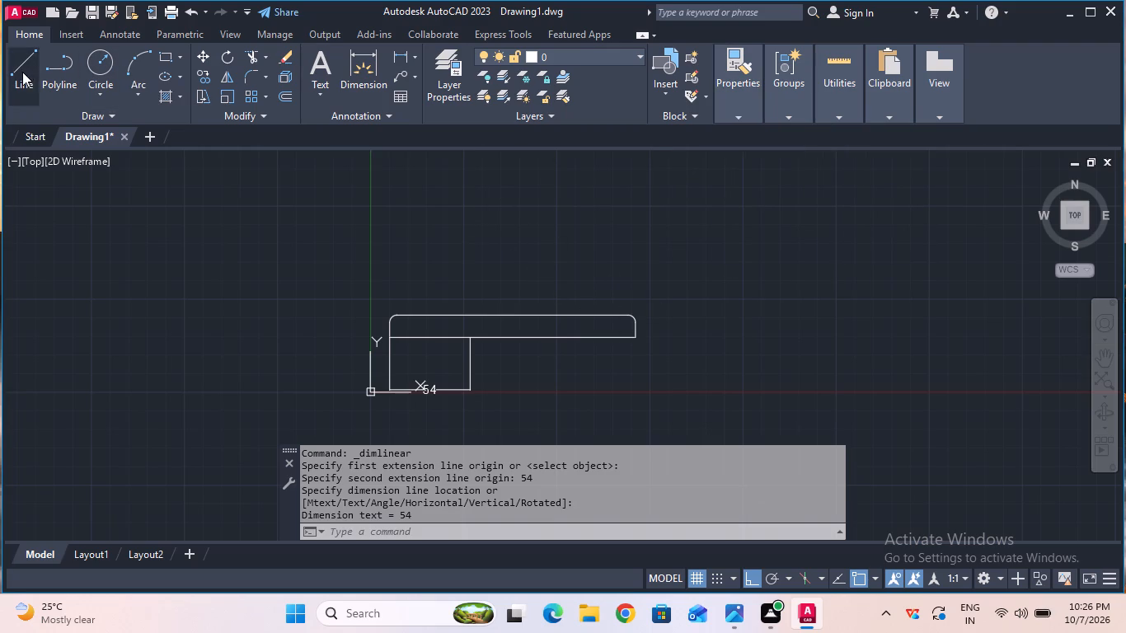
pyautogui.click(467, 360)
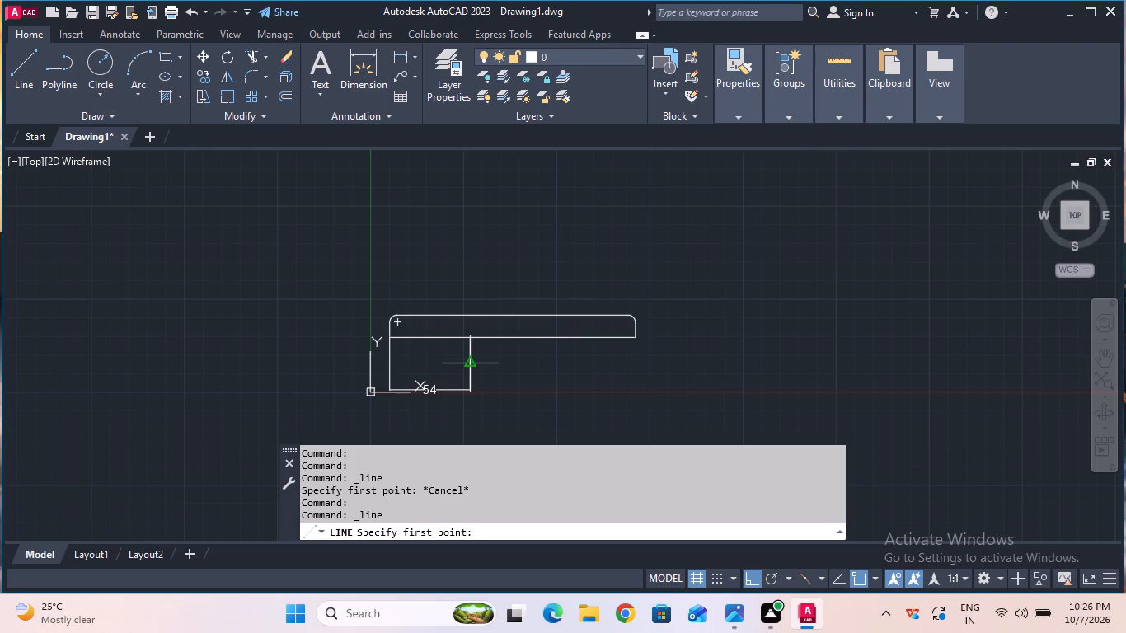
pyautogui.click(468, 338)
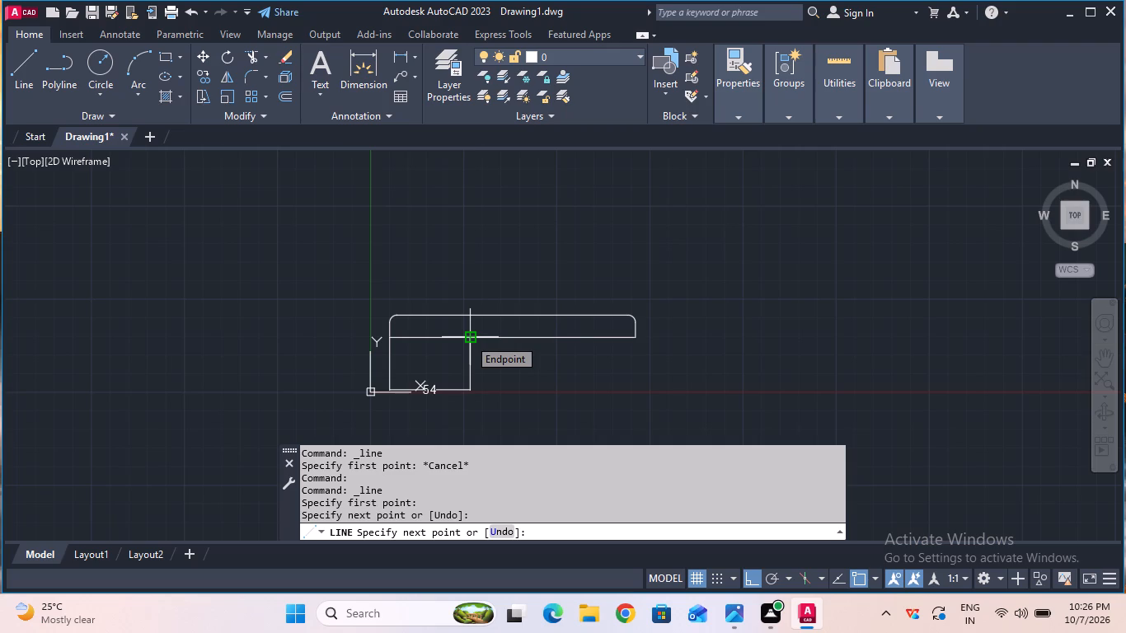
pyautogui.press('Escape')
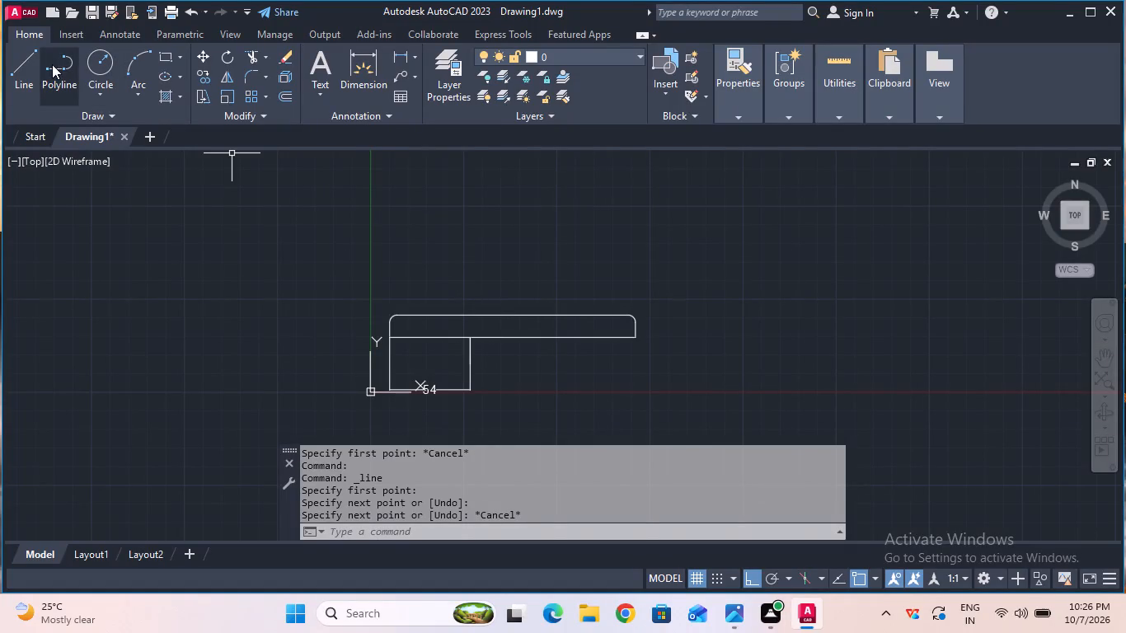
# Draw an 84 mm vertical centerline upward from the base's bottom edge at the 54 mm dimension's right end.
pyautogui.click(23, 75)
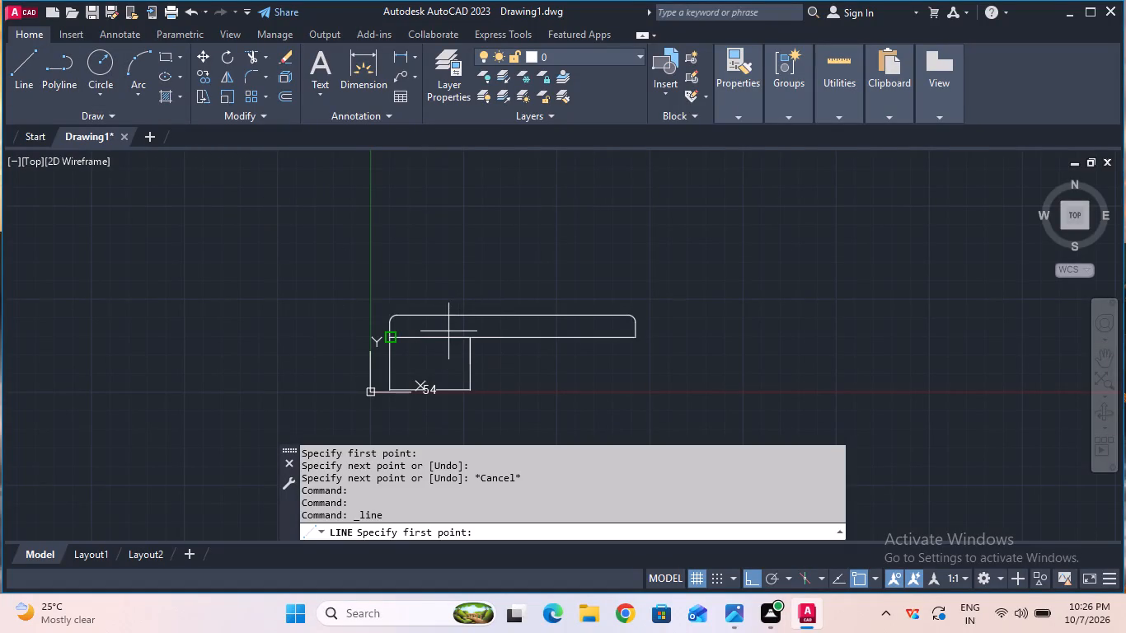
pyautogui.click(474, 338)
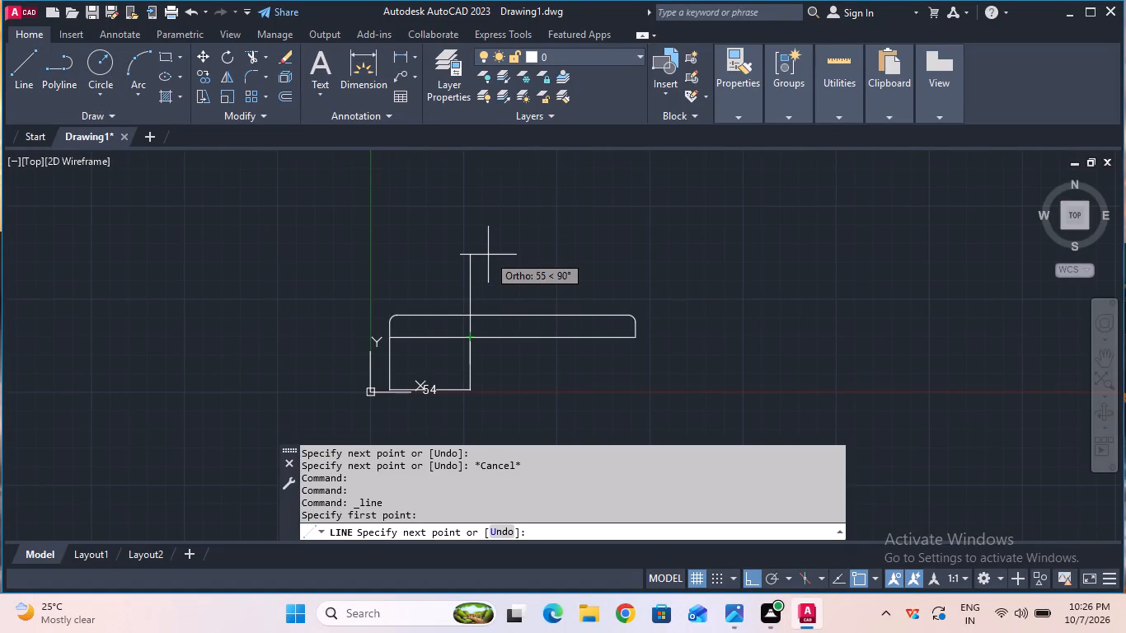
pyautogui.write('84')
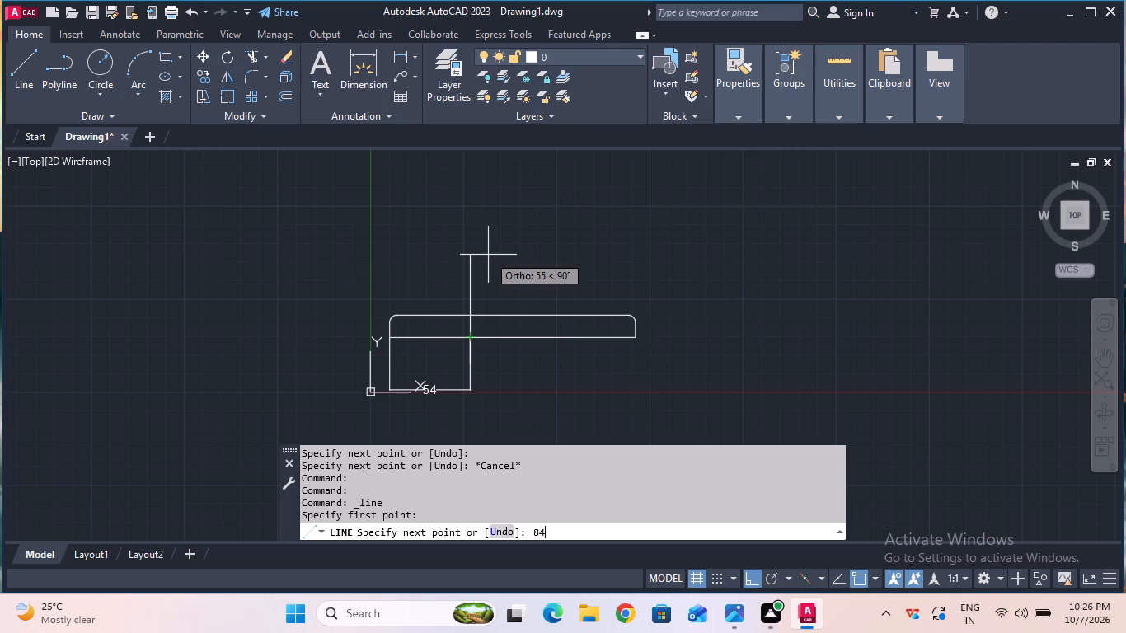
pyautogui.press('Return')
pyautogui.press('Escape')
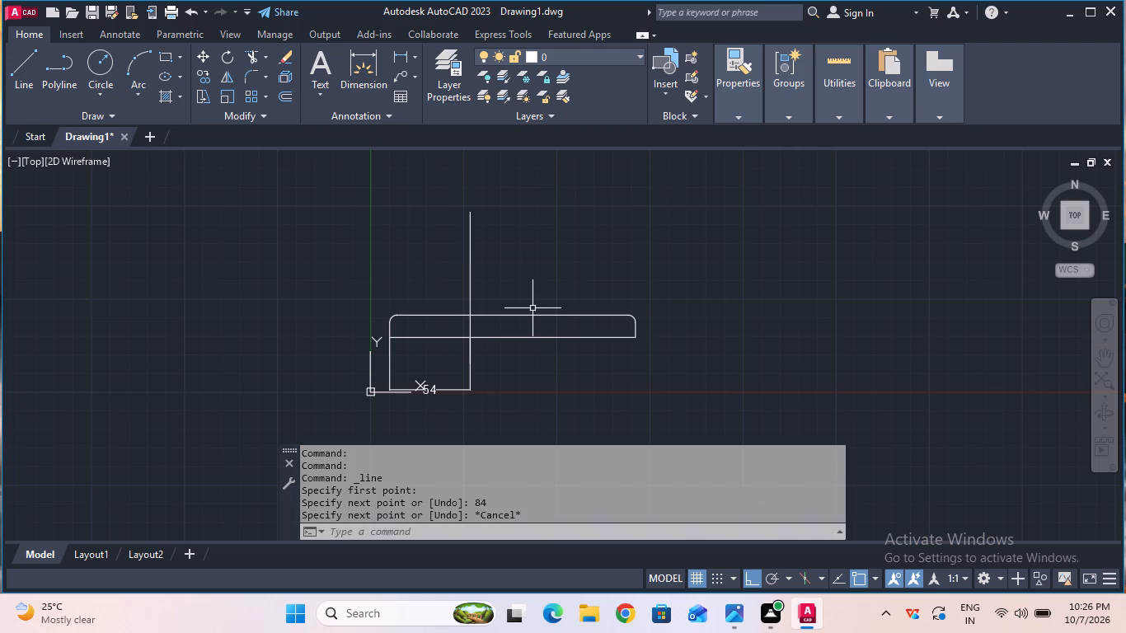
# Set the current linetype to ByBlock and draw a circle of radius 16 mm centred on the centerline's top end.
pyautogui.scroll(-2, 533, 308)
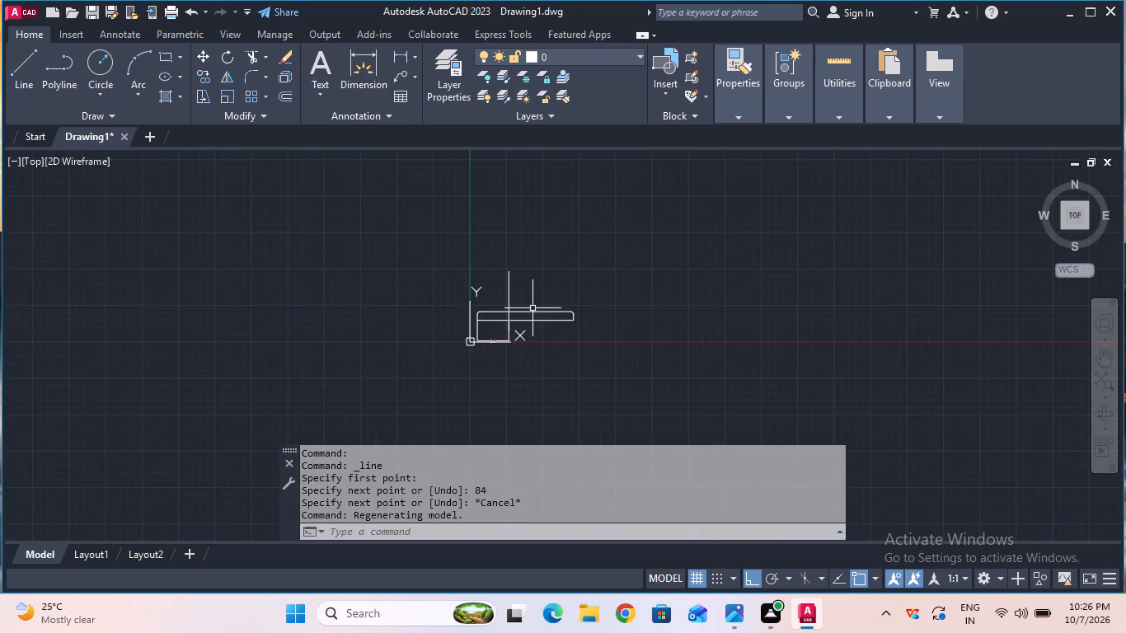
pyautogui.scroll(3, 533, 308)
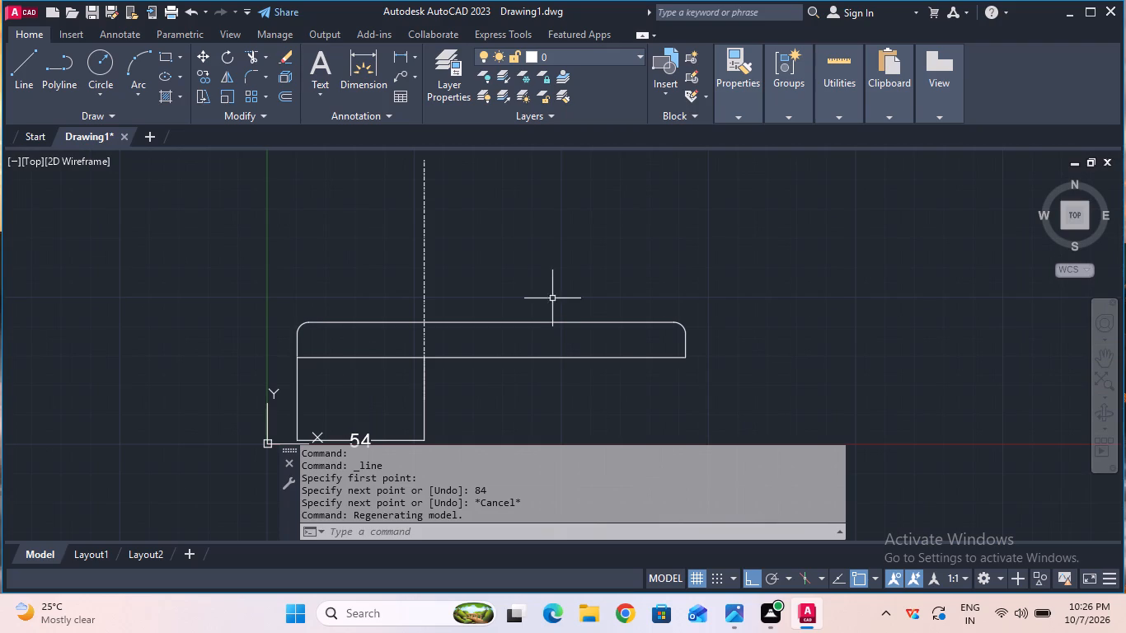
pyautogui.moveTo(565, 280); pyautogui.dragTo(658, 377, button='middle')
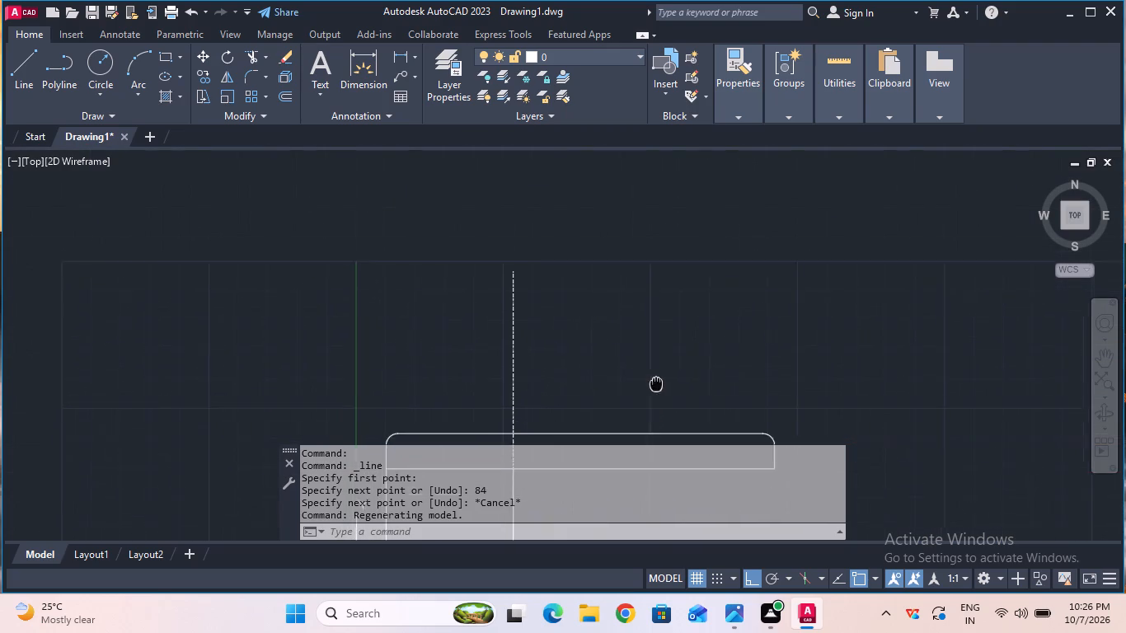
pyautogui.moveTo(658, 377); pyautogui.dragTo(663, 359, button='middle')
pyautogui.middleClick(663, 359)
pyautogui.press('Escape')
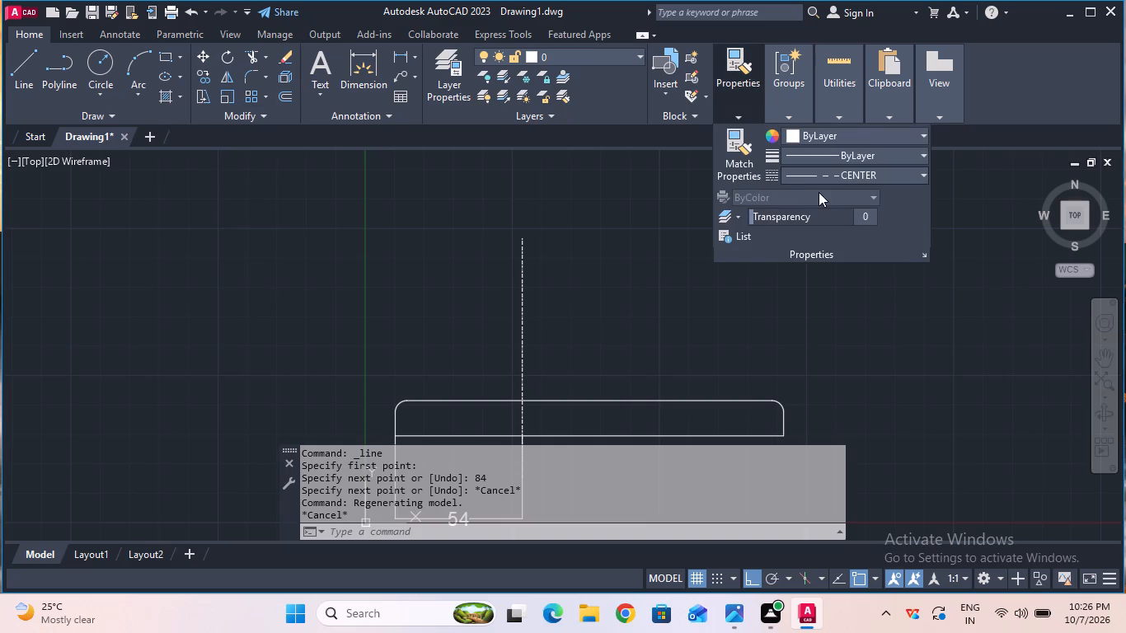
pyautogui.click(823, 180)
pyautogui.click(826, 213)
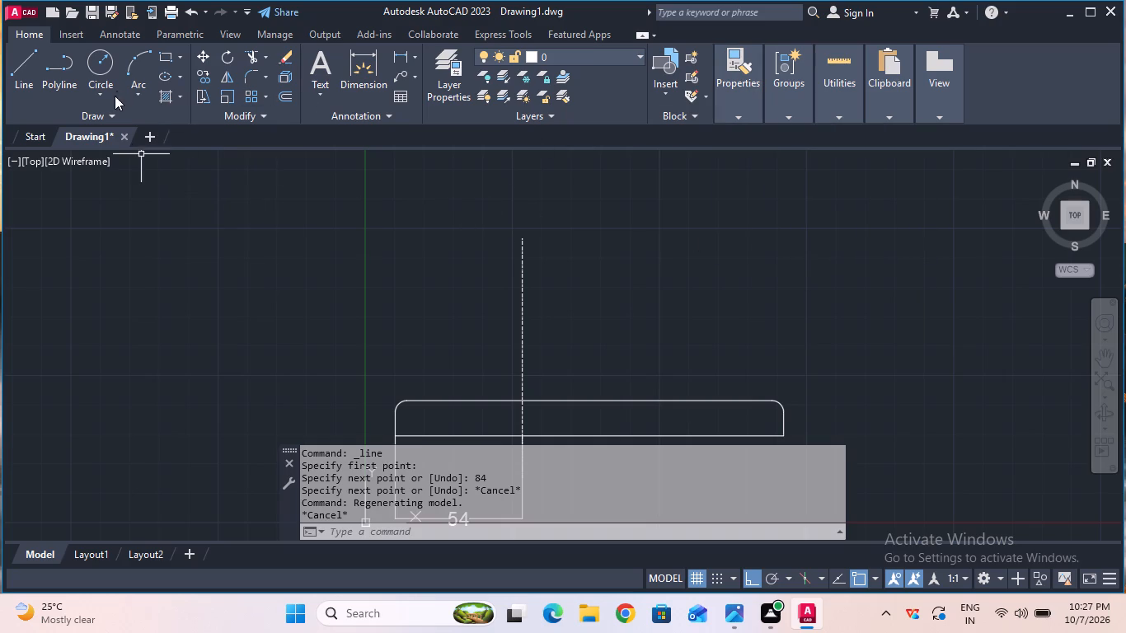
pyautogui.click(107, 63)
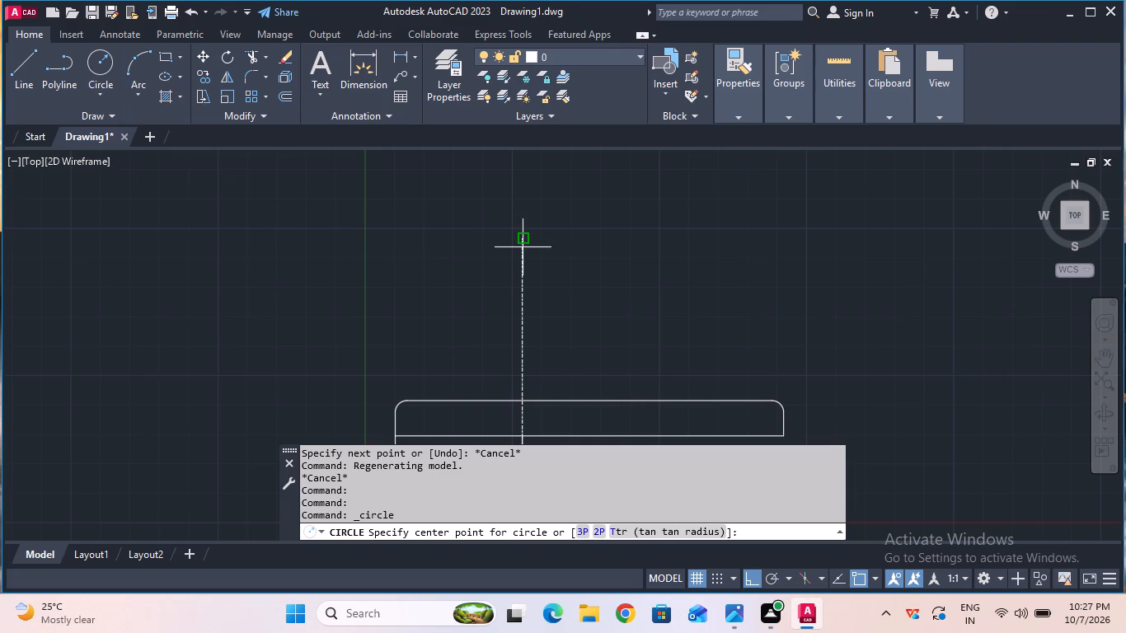
pyautogui.click(523, 237)
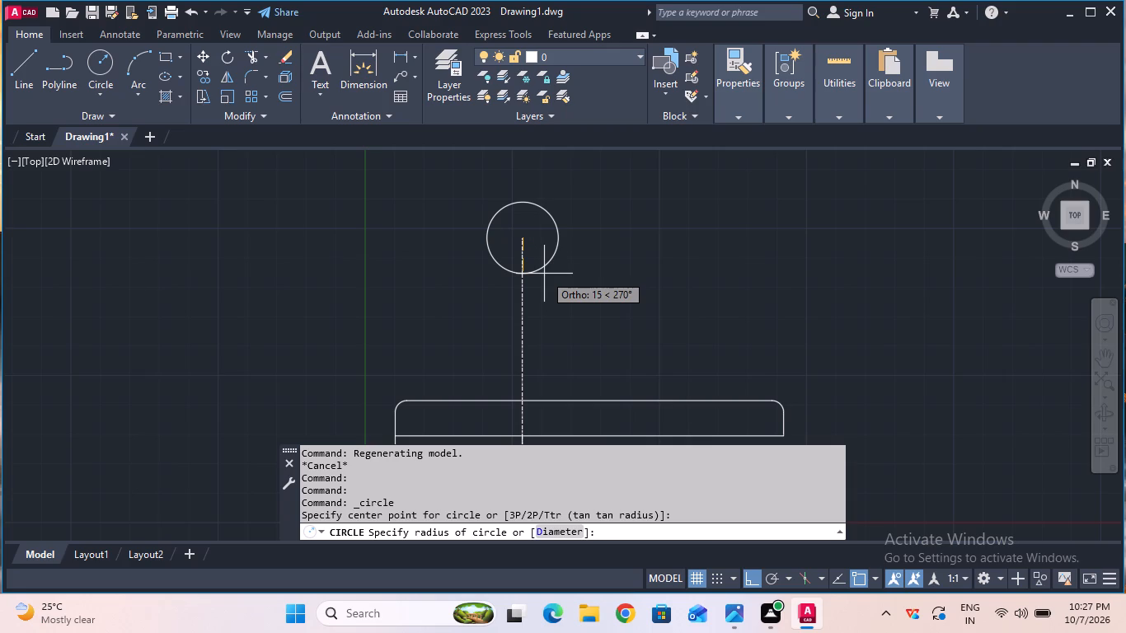
pyautogui.write('16')
pyautogui.press('Return')
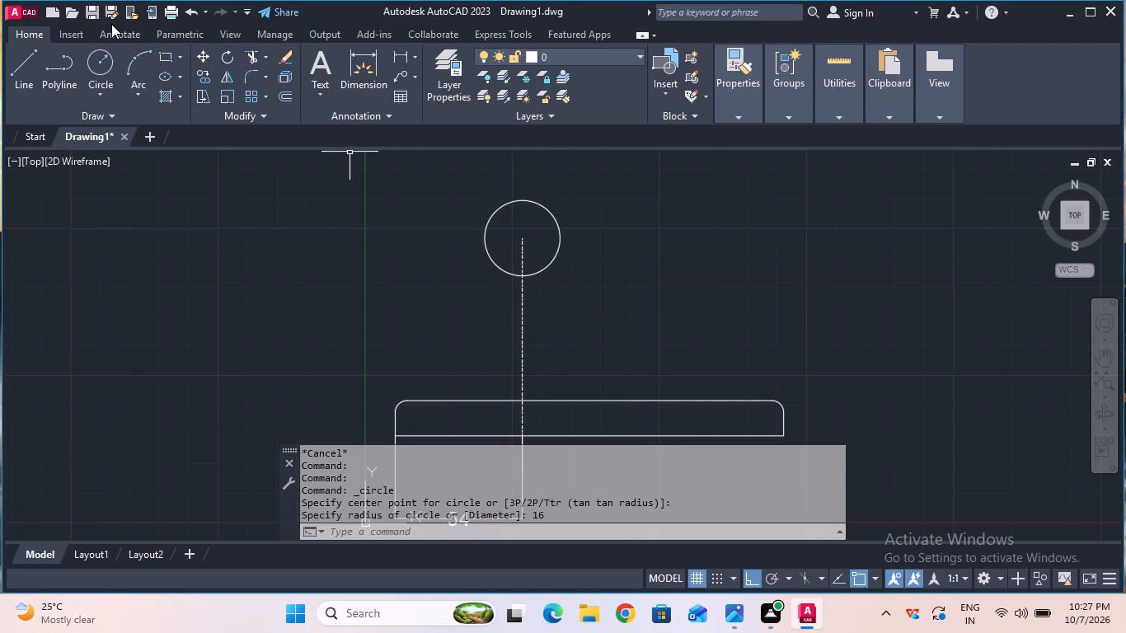
# Draw a concentric circle of radius 35 mm around the 16 mm radius circle.
pyautogui.click(106, 49)
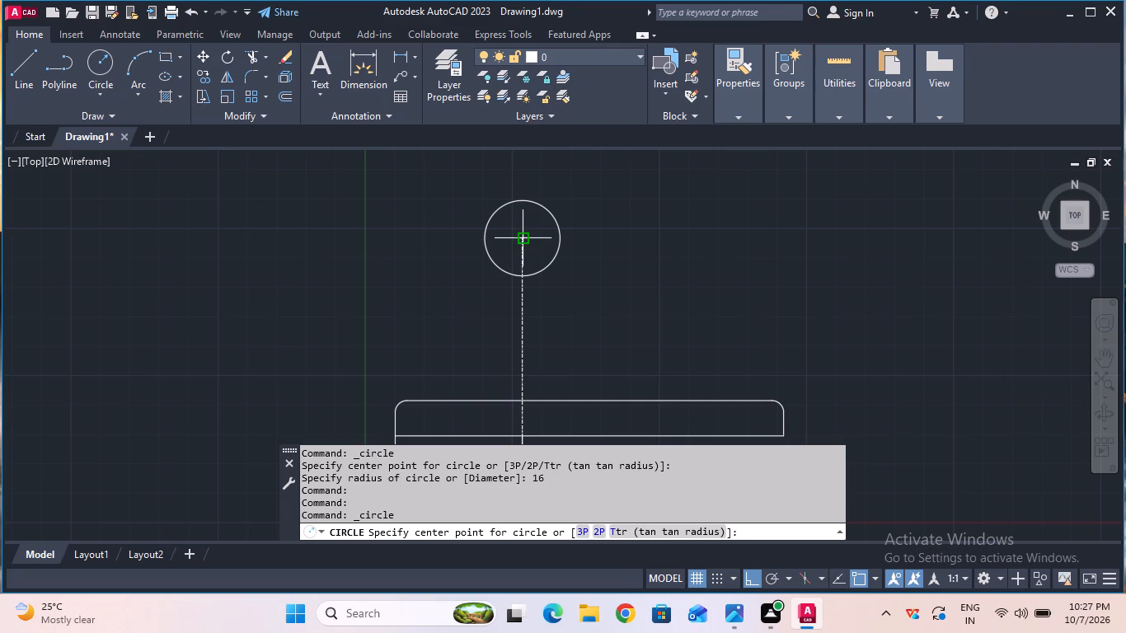
pyautogui.click(523, 243)
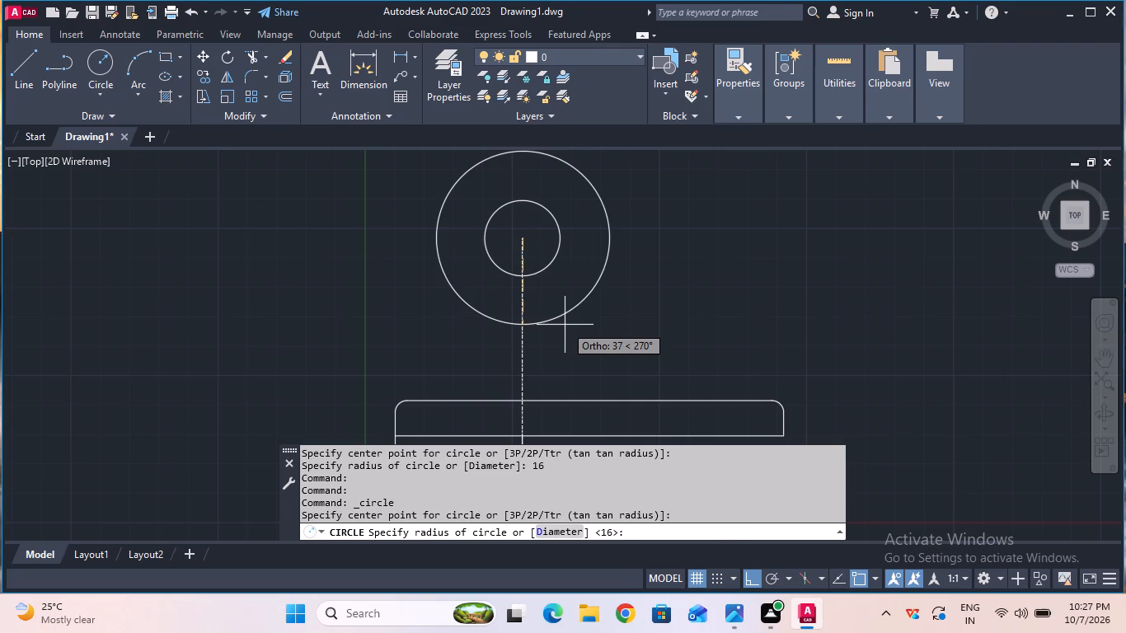
pyautogui.press('3')
pyautogui.press('5')
pyautogui.press('Return')
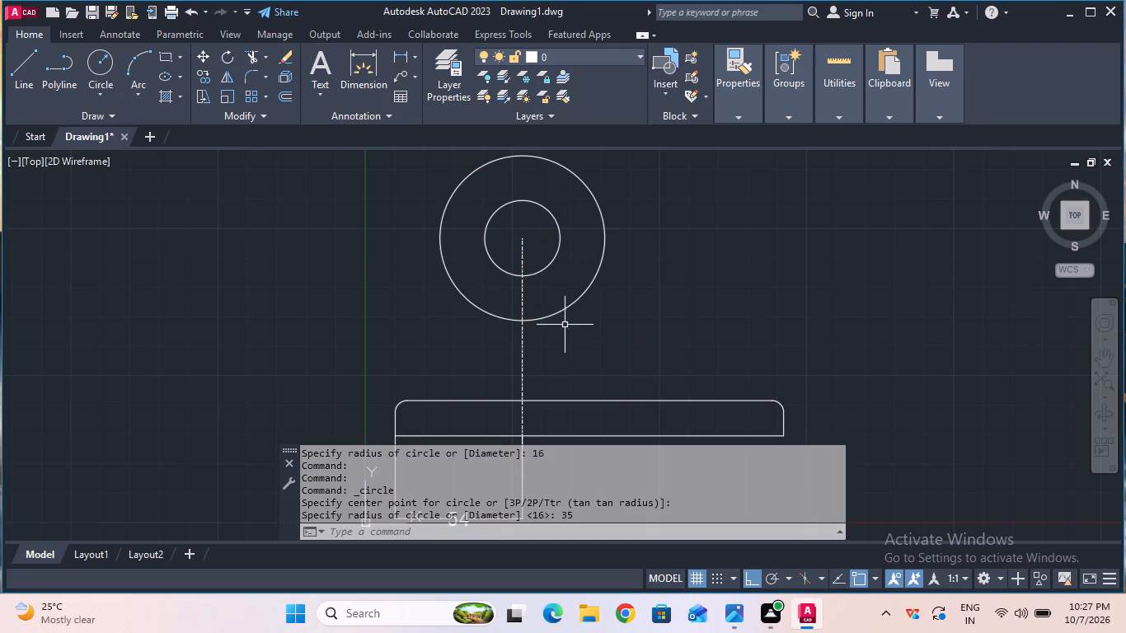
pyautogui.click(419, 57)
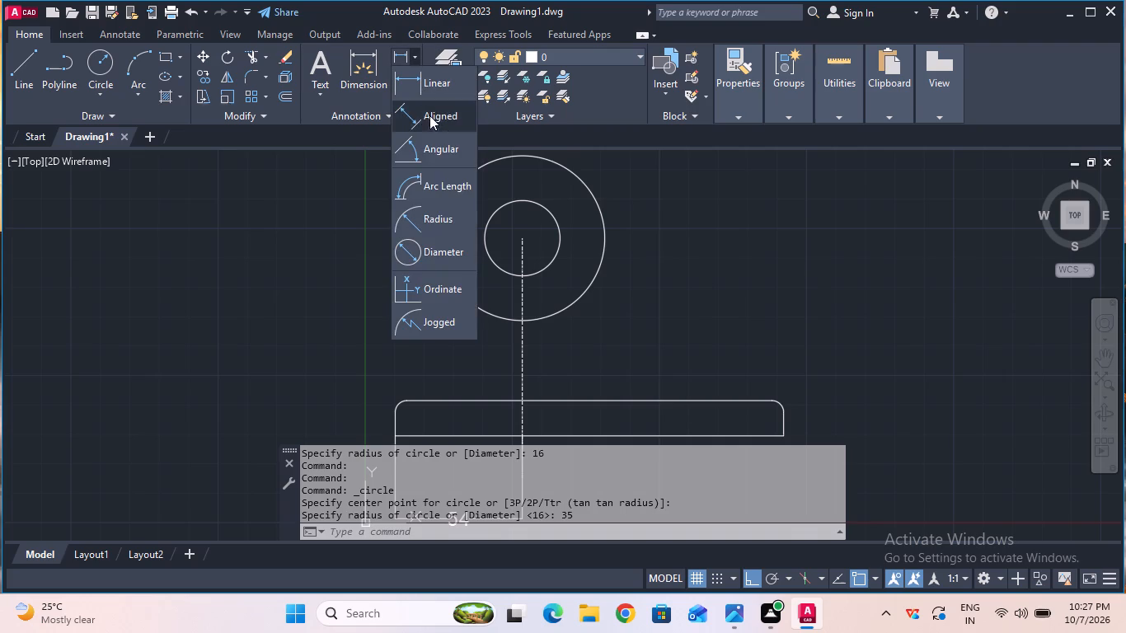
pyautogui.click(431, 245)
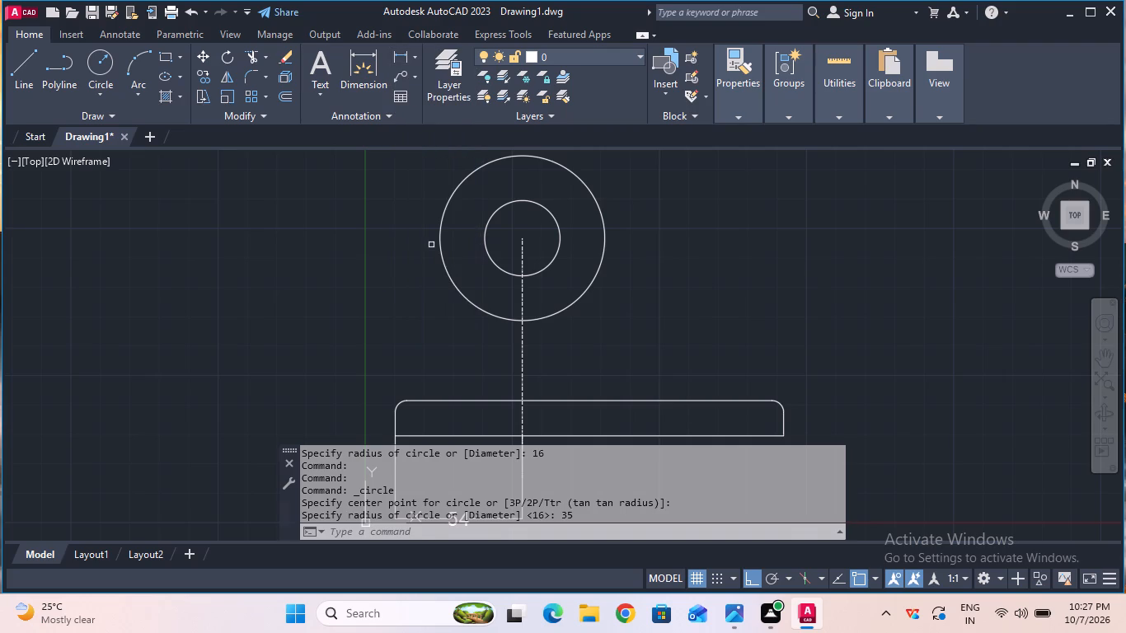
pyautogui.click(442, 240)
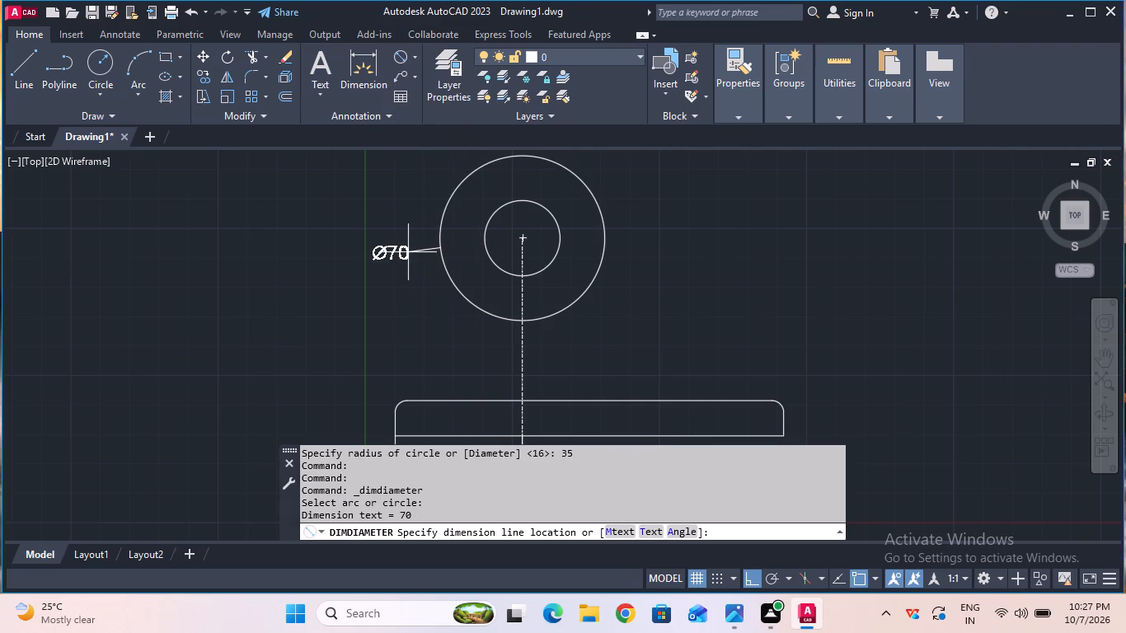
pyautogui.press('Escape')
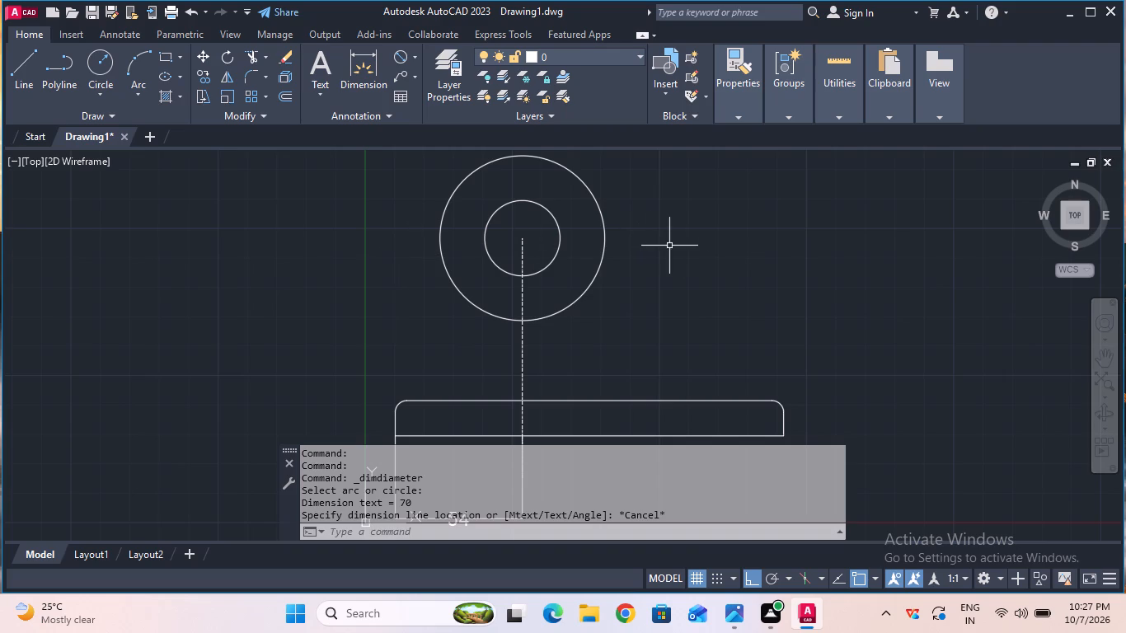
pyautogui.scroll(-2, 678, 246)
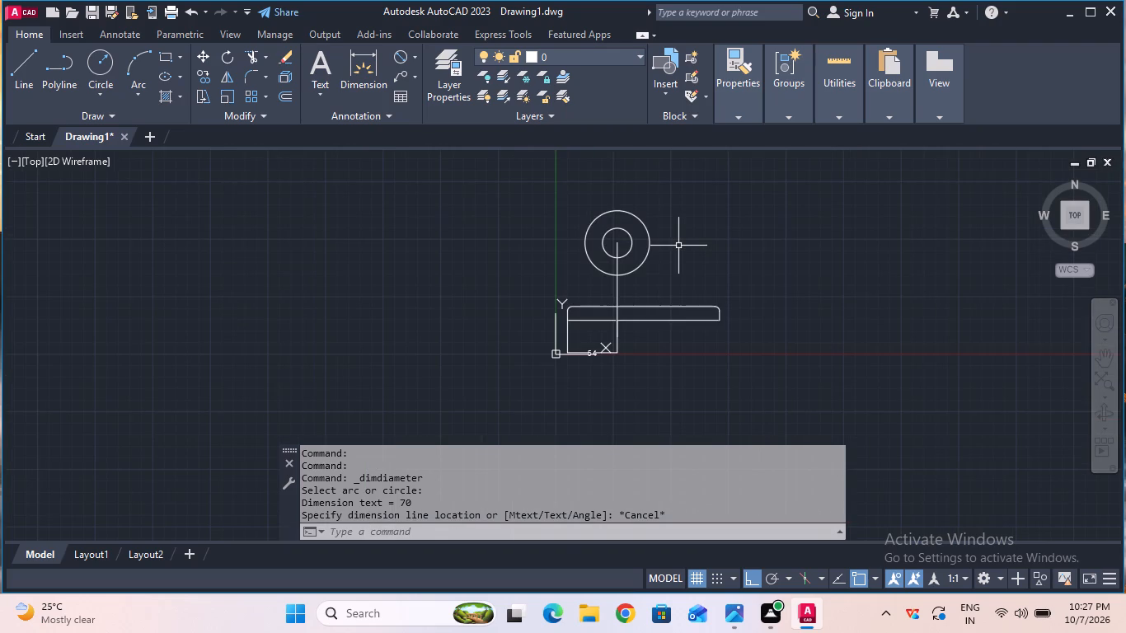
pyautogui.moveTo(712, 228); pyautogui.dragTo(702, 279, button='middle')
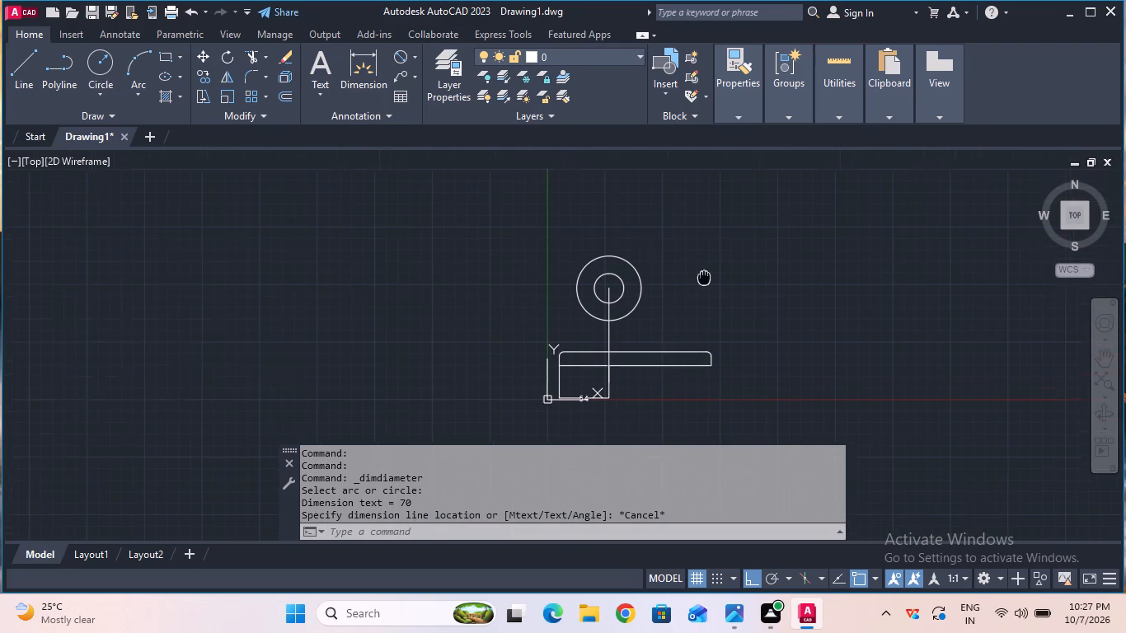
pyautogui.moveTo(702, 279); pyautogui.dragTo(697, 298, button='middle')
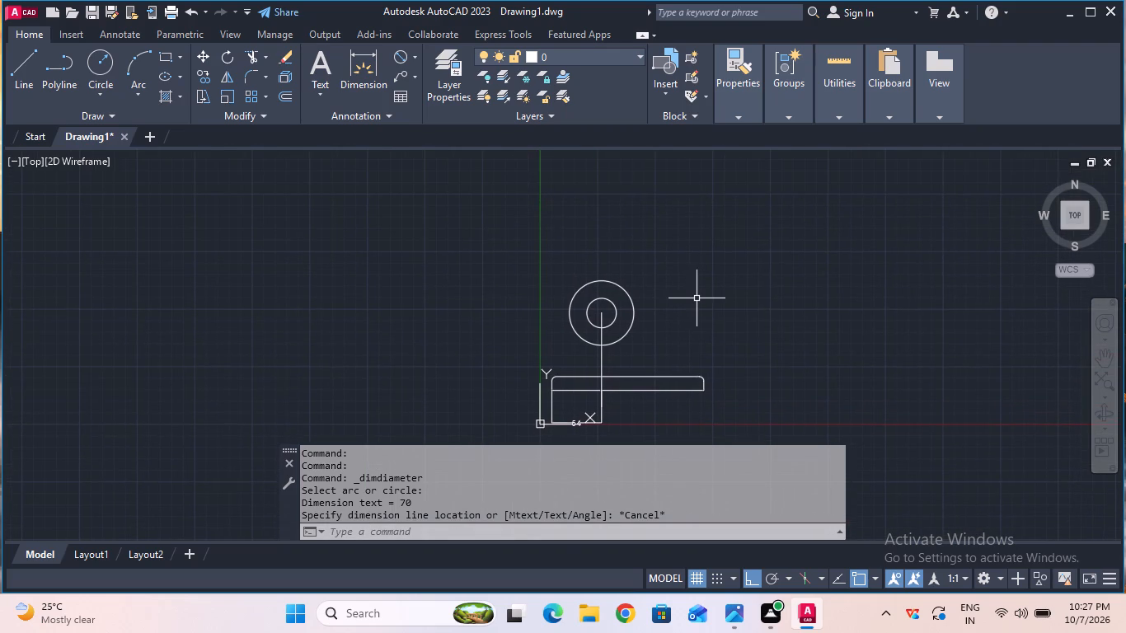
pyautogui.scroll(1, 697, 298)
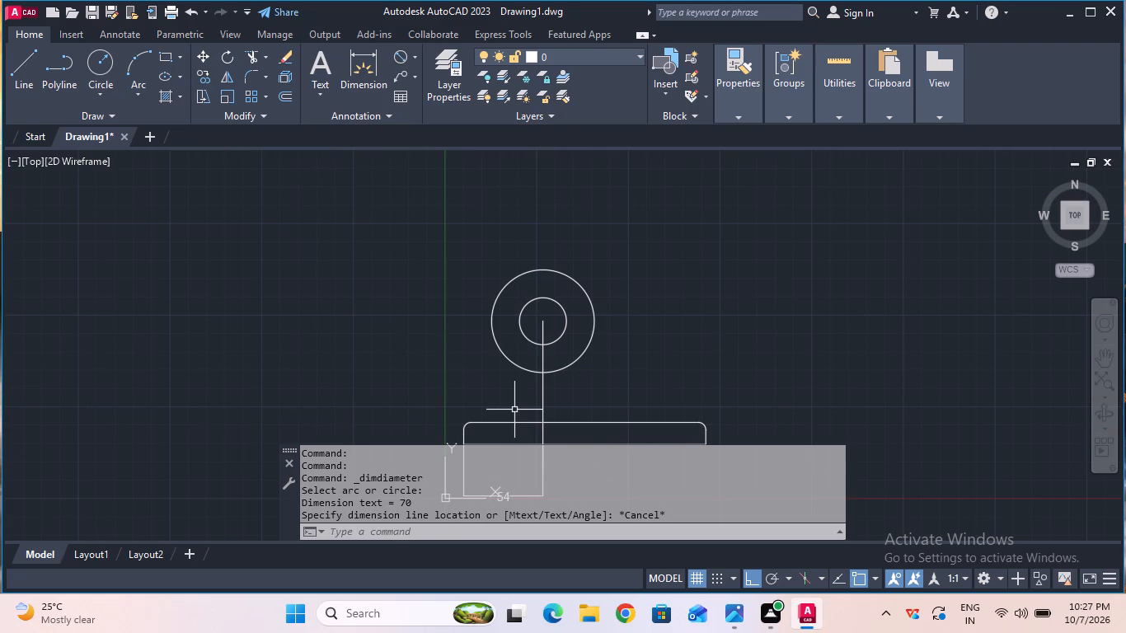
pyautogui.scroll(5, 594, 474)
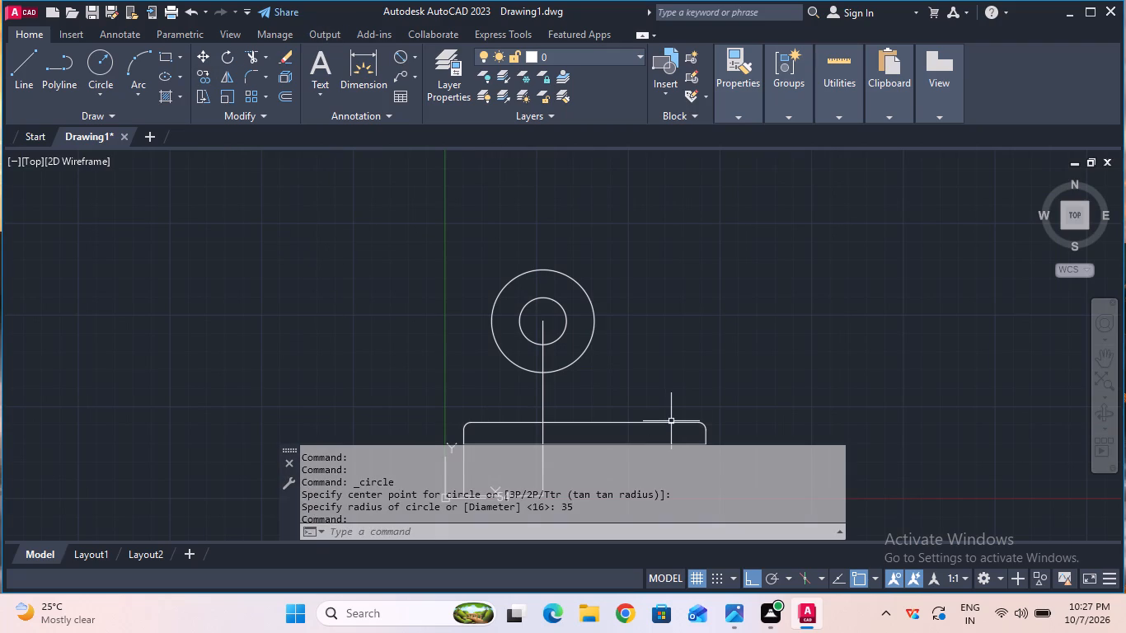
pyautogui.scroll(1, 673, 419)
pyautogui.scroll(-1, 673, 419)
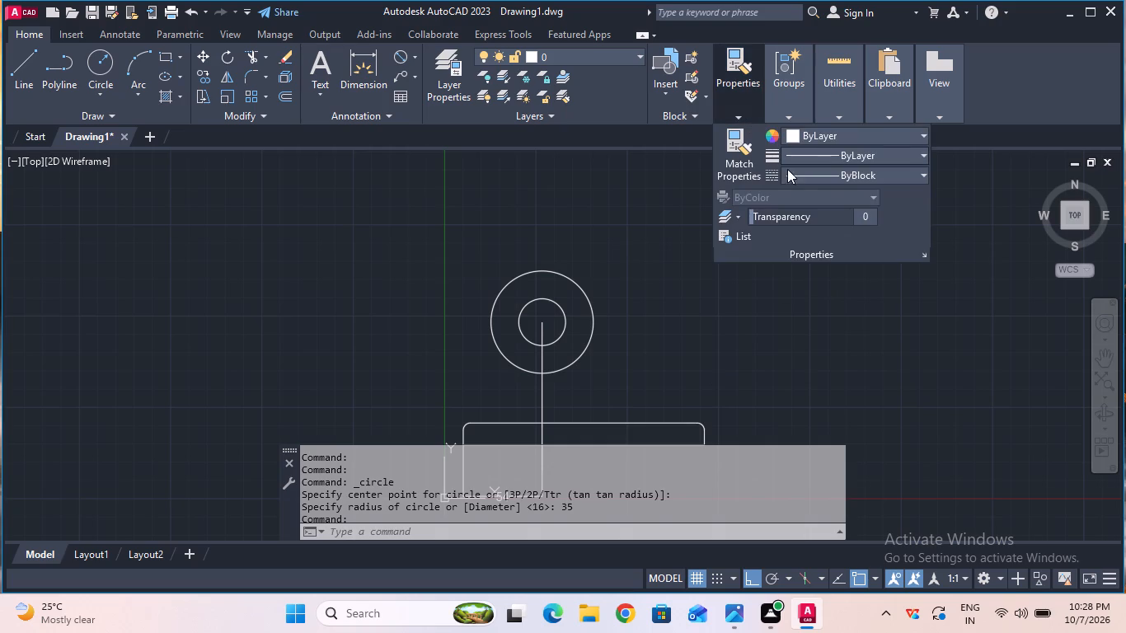
# Set the current linetype to CENTER and draw an 84 mm vertical centerline upward from the concentric circles' centre.
pyautogui.click(796, 181)
pyautogui.click(794, 237)
pyautogui.click(16, 78)
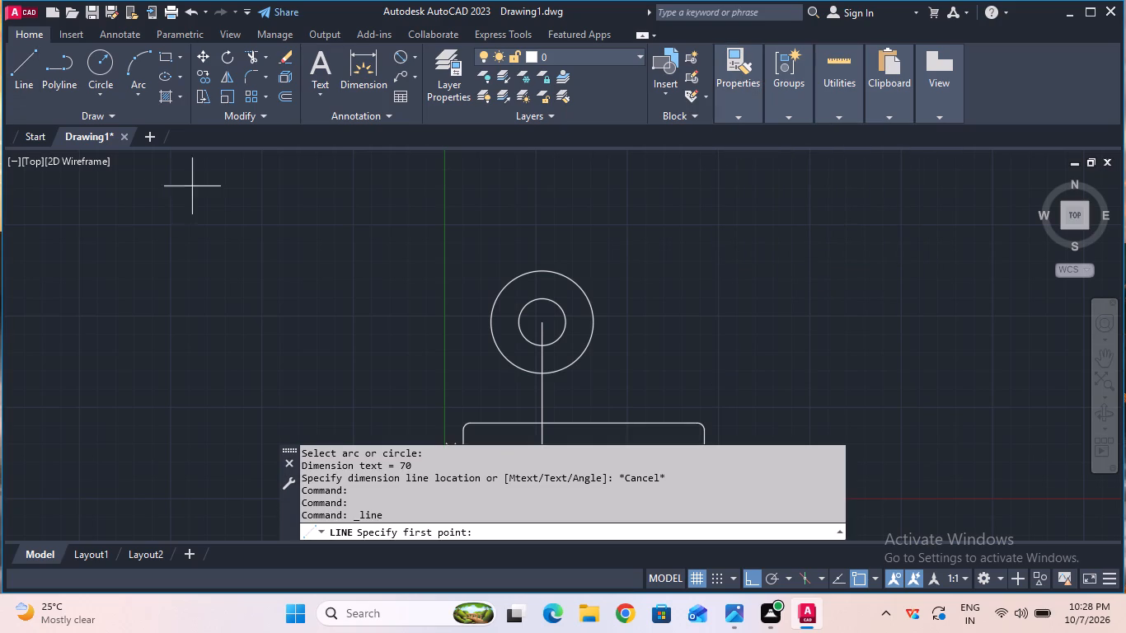
pyautogui.click(542, 323)
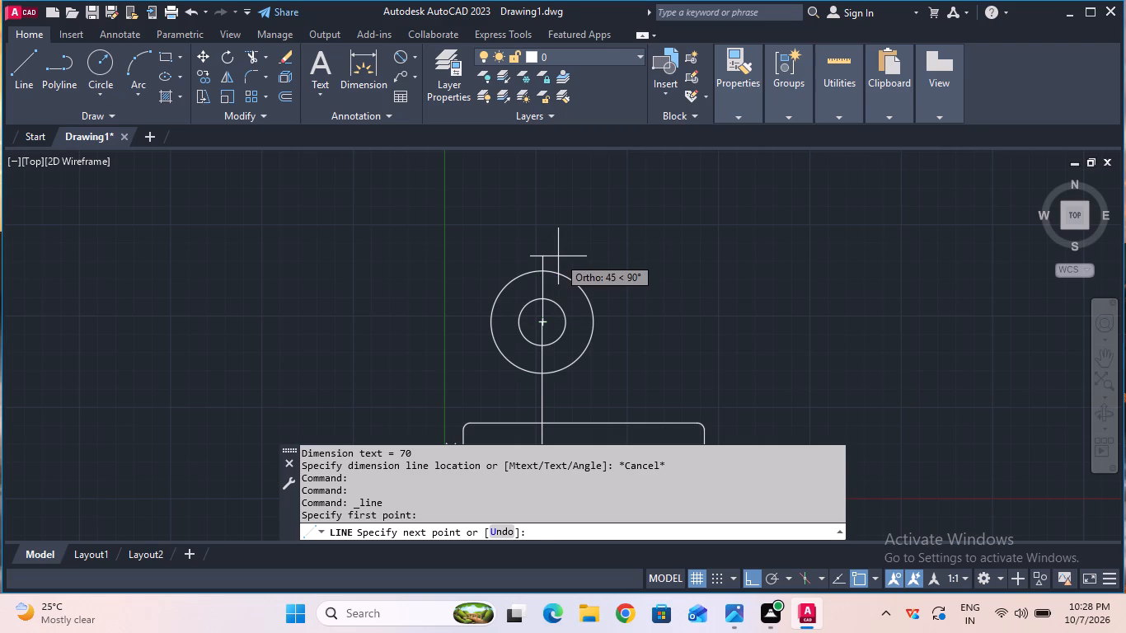
pyautogui.write('84')
pyautogui.press('Return')
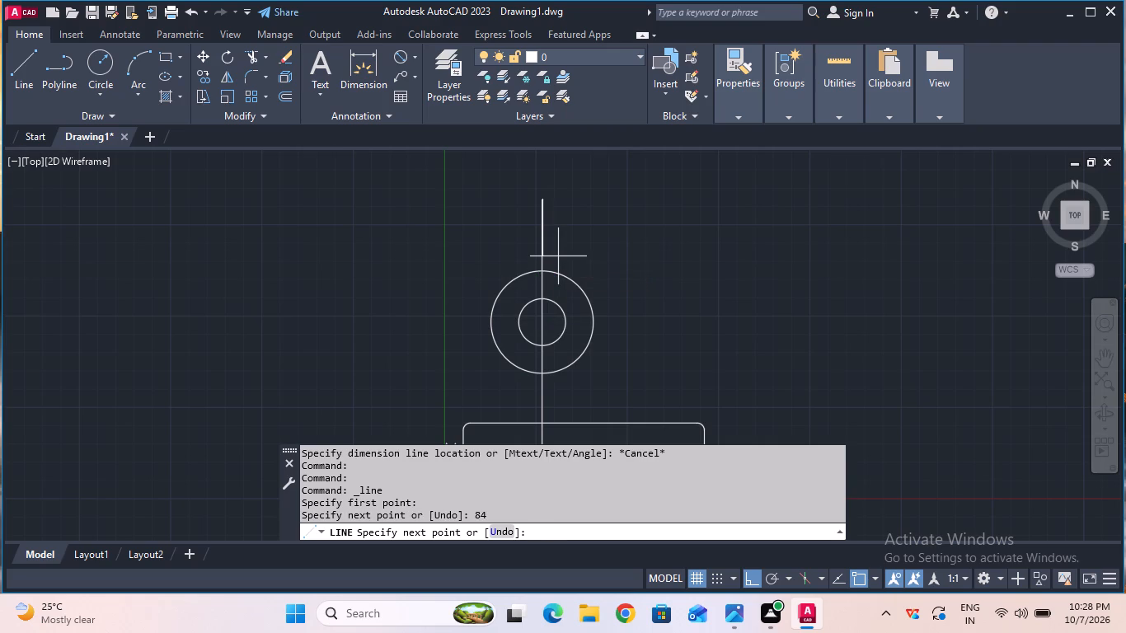
pyautogui.press('Escape')
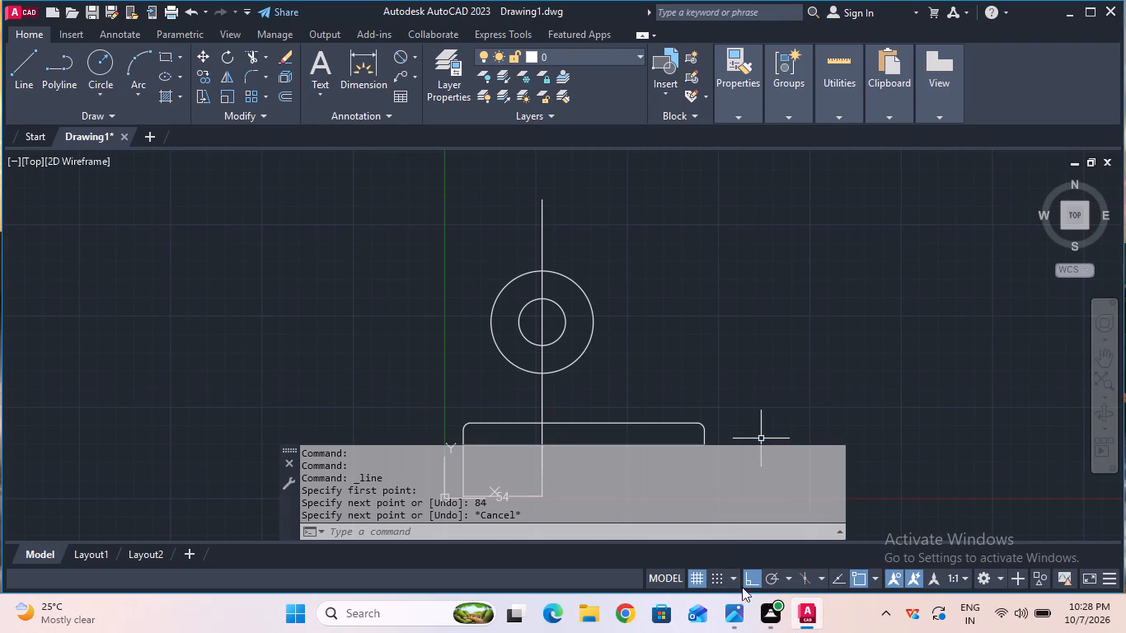
# Check the reference image and draw a 55 mm horizontal centerline to the right from the vertical centerline's top end.
pyautogui.click(740, 612)
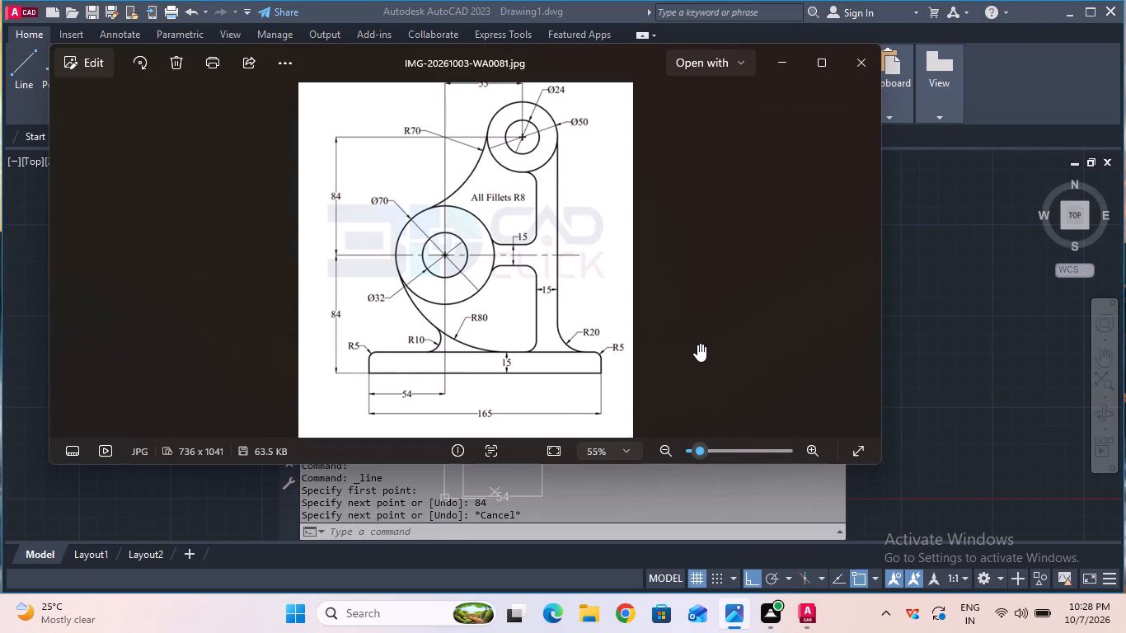
pyautogui.scroll(-1, 617, 222)
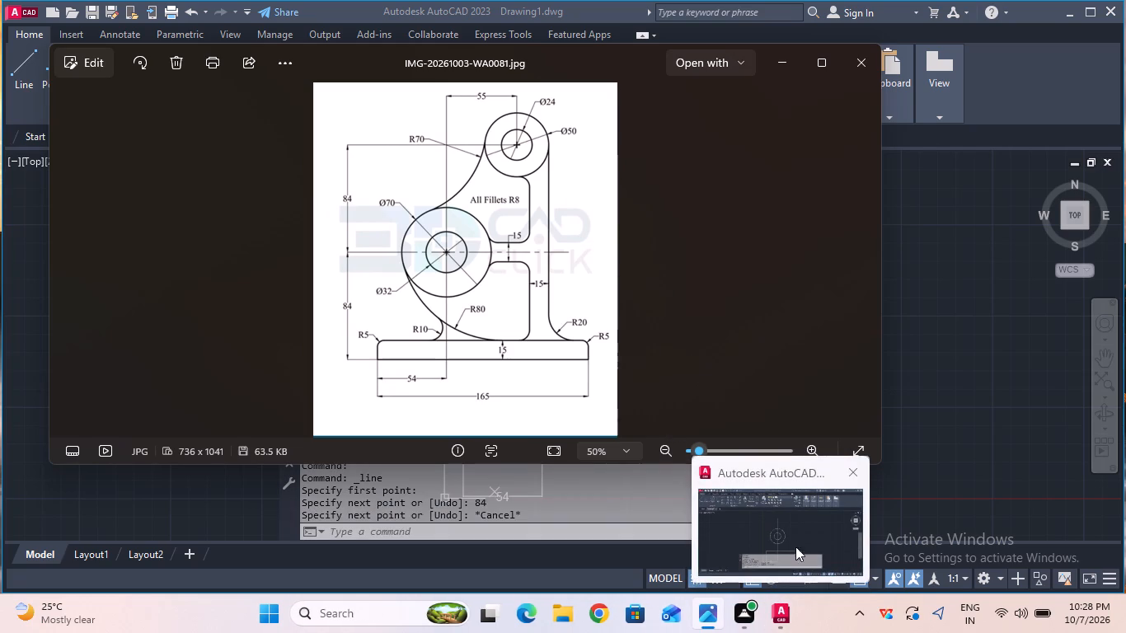
pyautogui.click(800, 541)
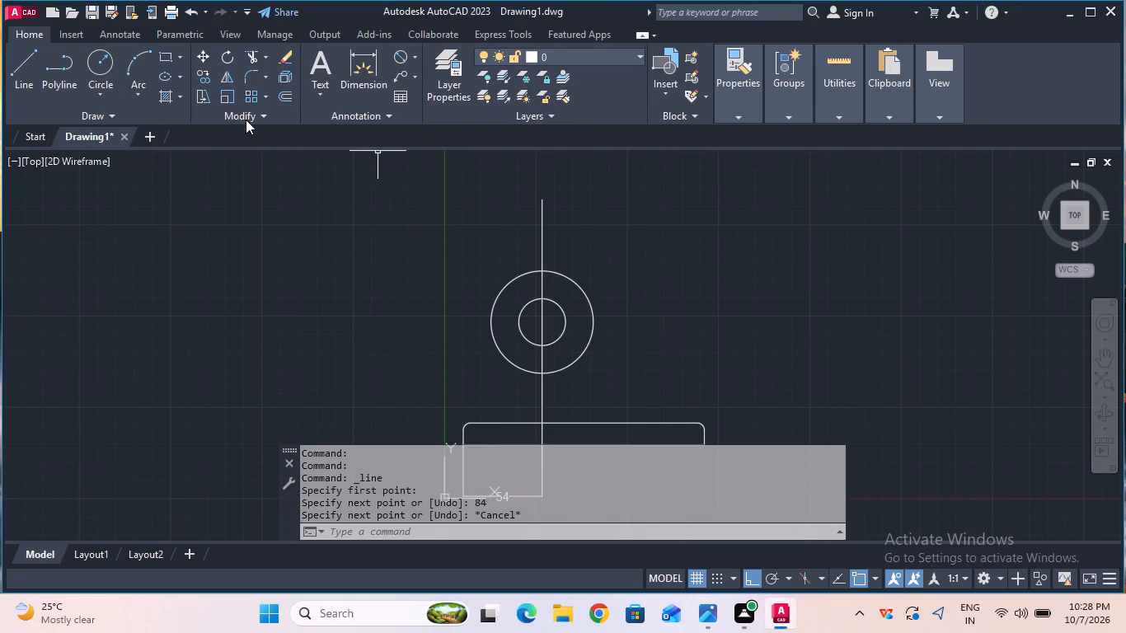
pyautogui.scroll(2, 543, 209)
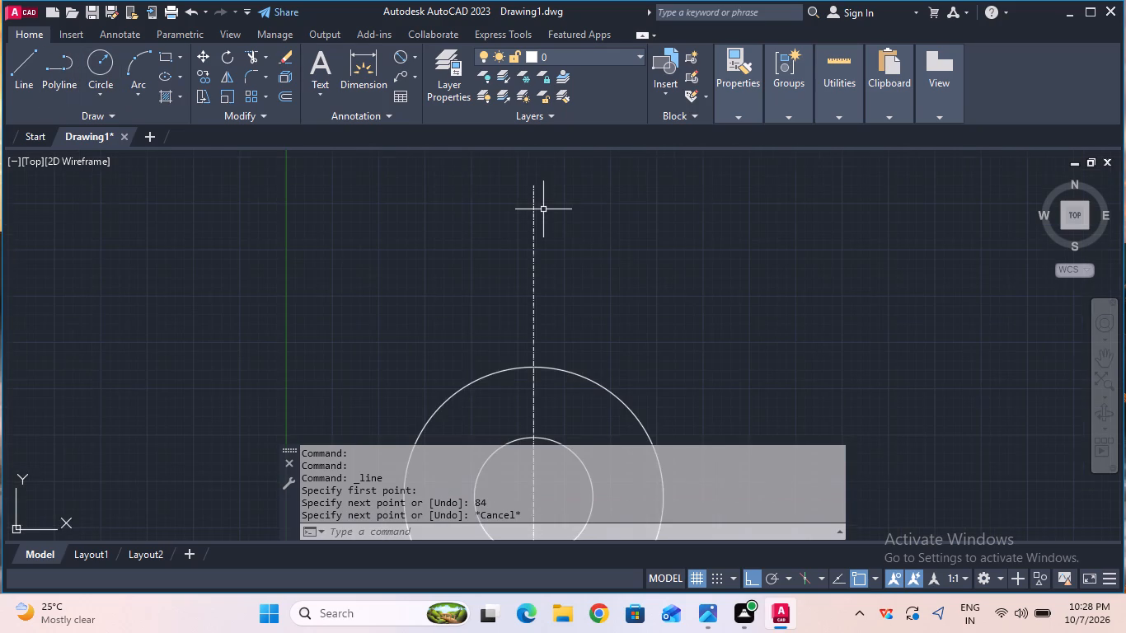
pyautogui.scroll(-1, 543, 209)
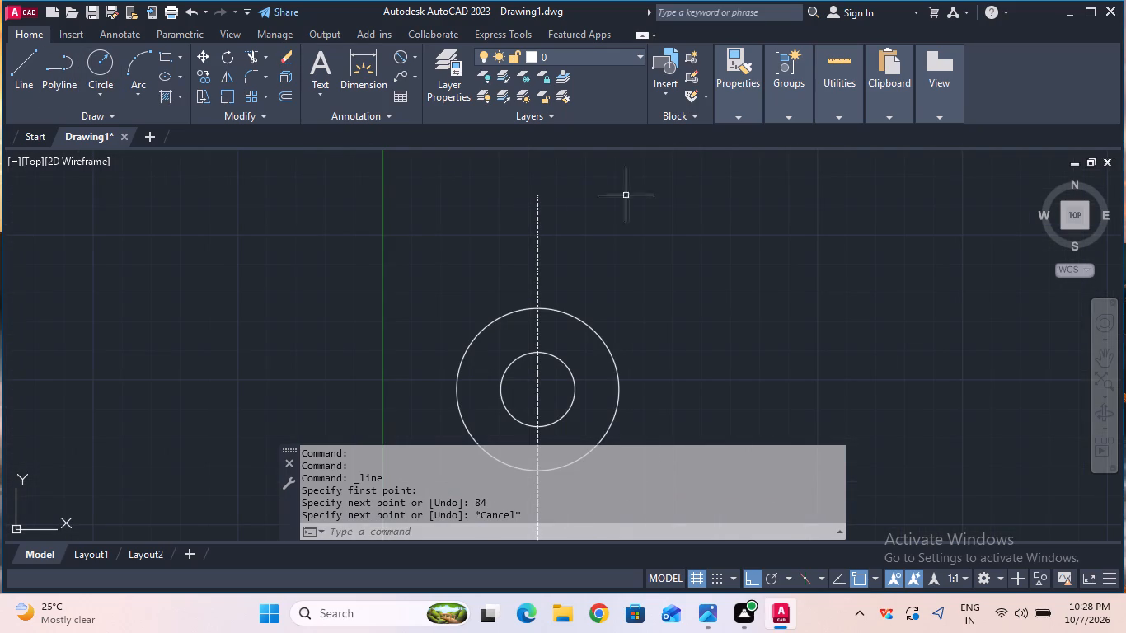
pyautogui.click(16, 64)
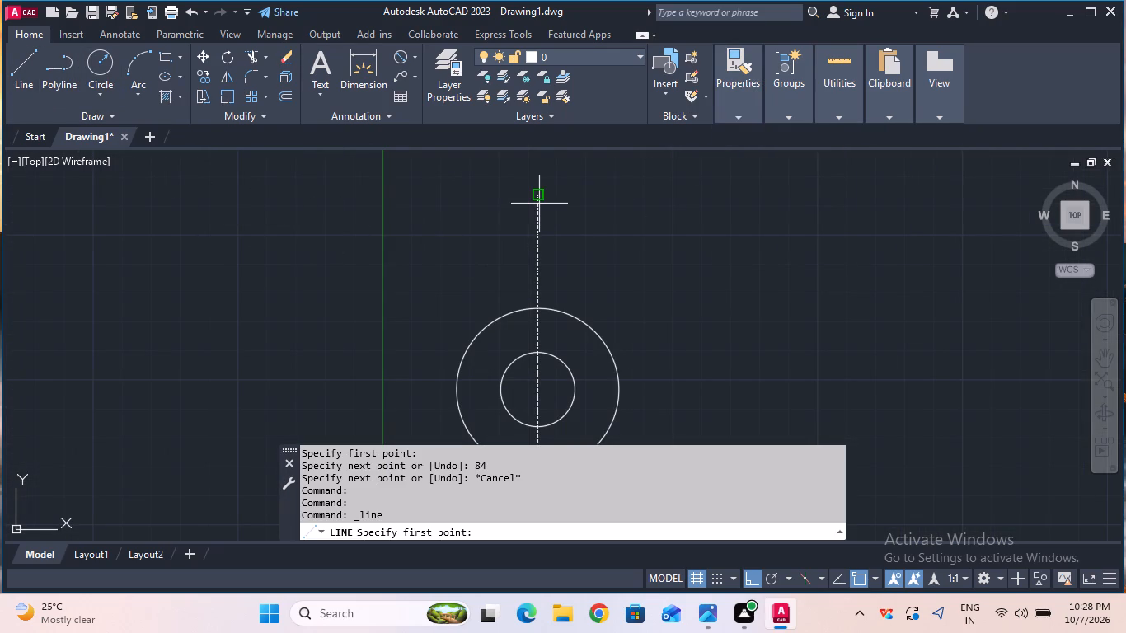
pyautogui.click(541, 195)
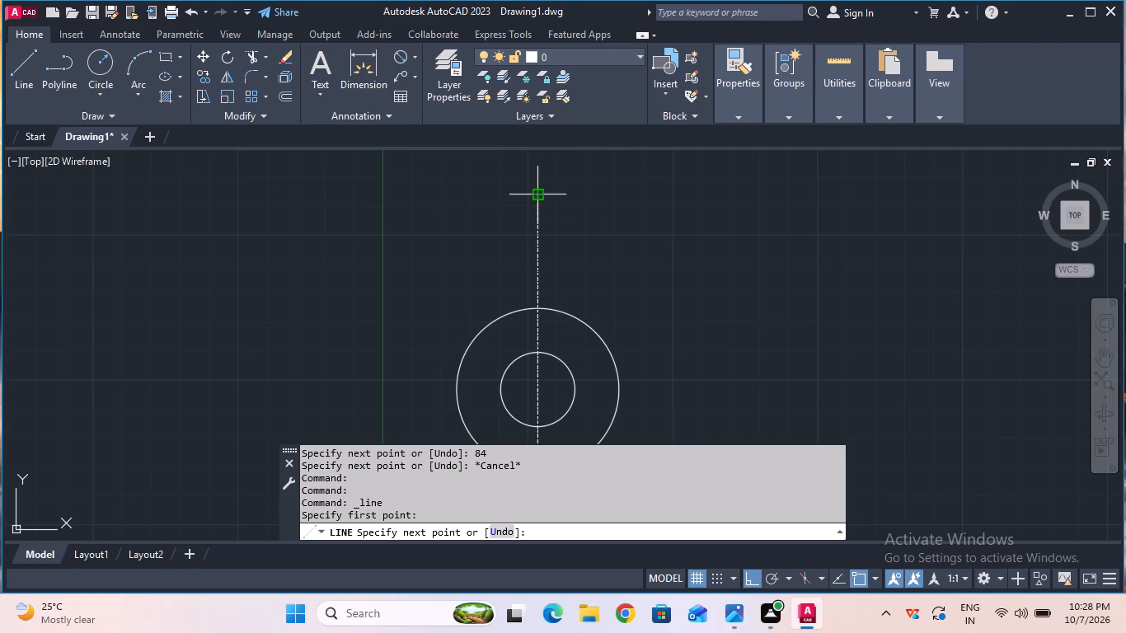
pyautogui.write('55')
pyautogui.press('Return')
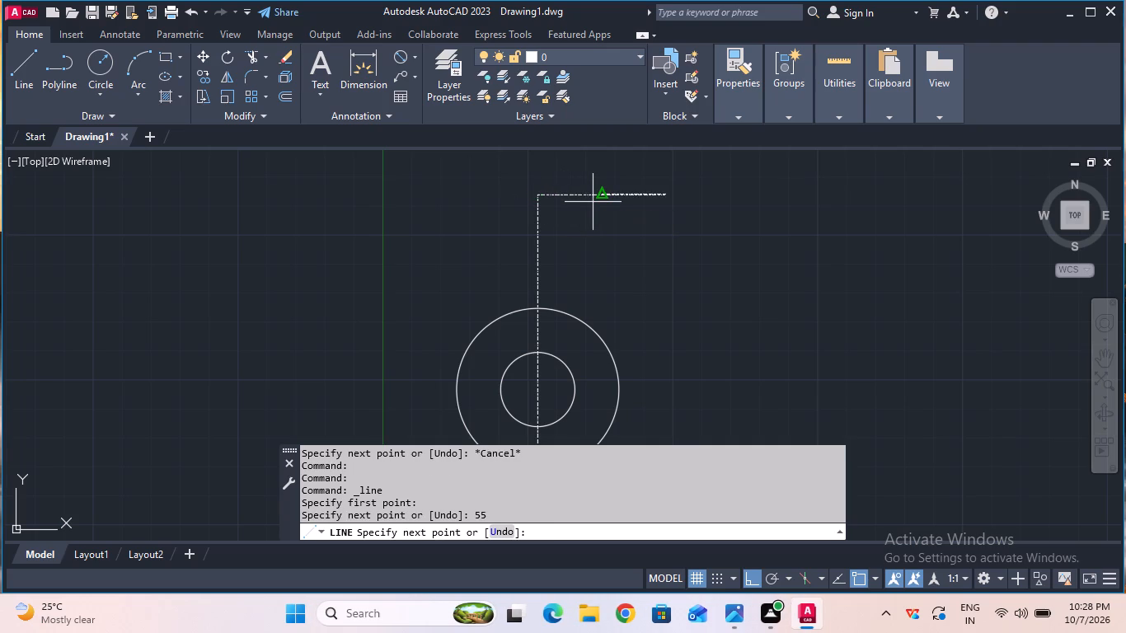
pyautogui.press('Escape')
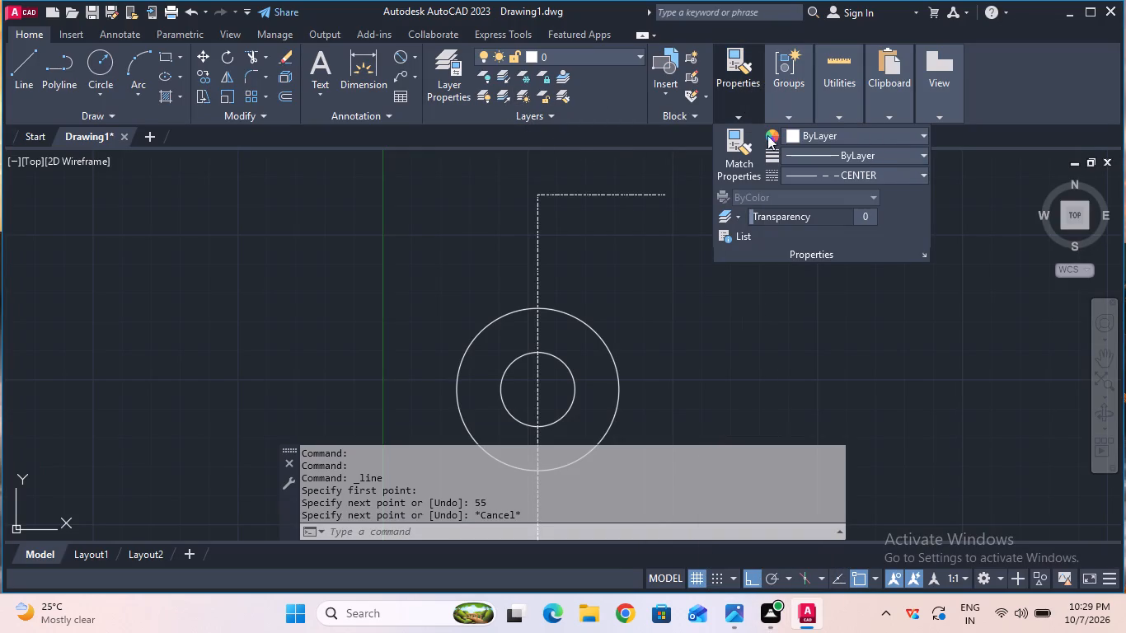
# Set the current linetype to ByBlock and draw a circle of radius 12 mm centred on the 55 mm centerline's right end.
pyautogui.click(806, 176)
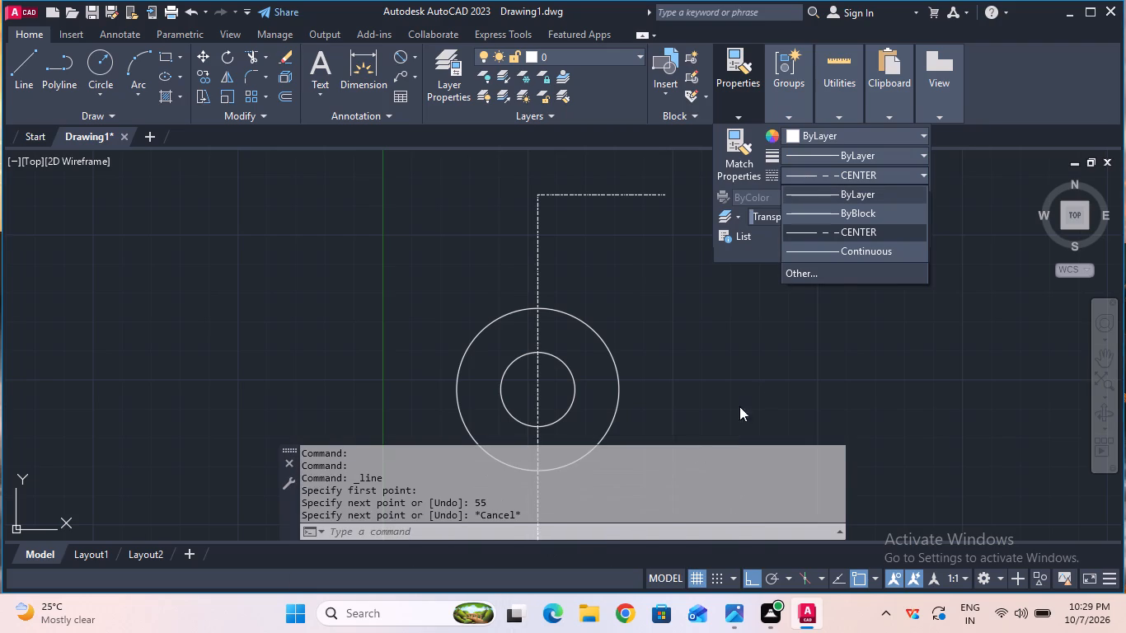
pyautogui.click(845, 204)
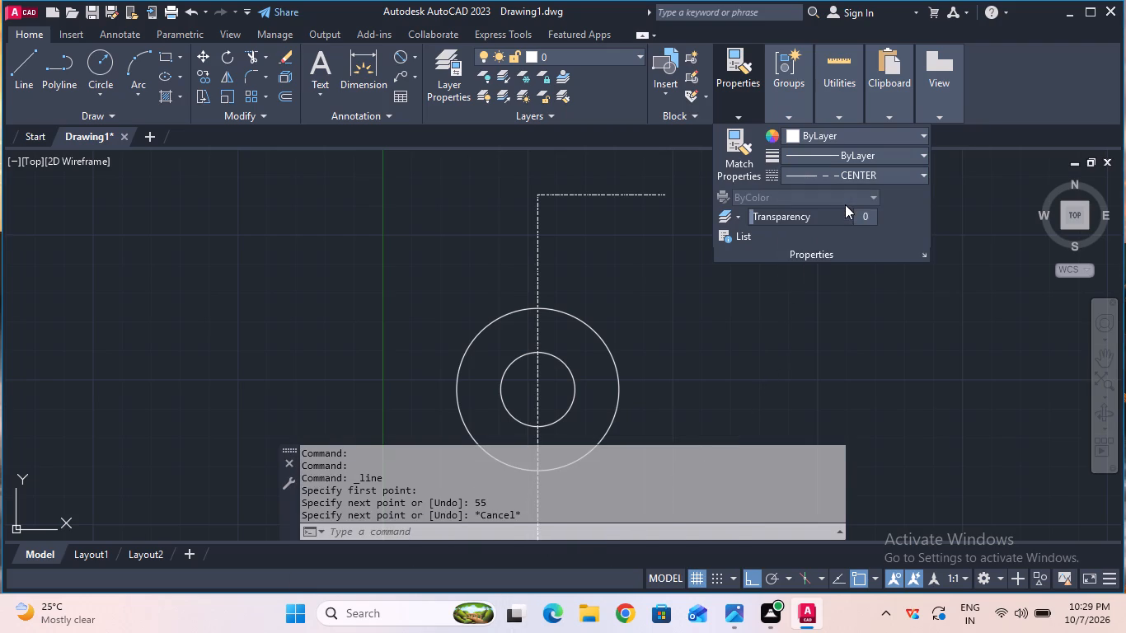
pyautogui.click(802, 180)
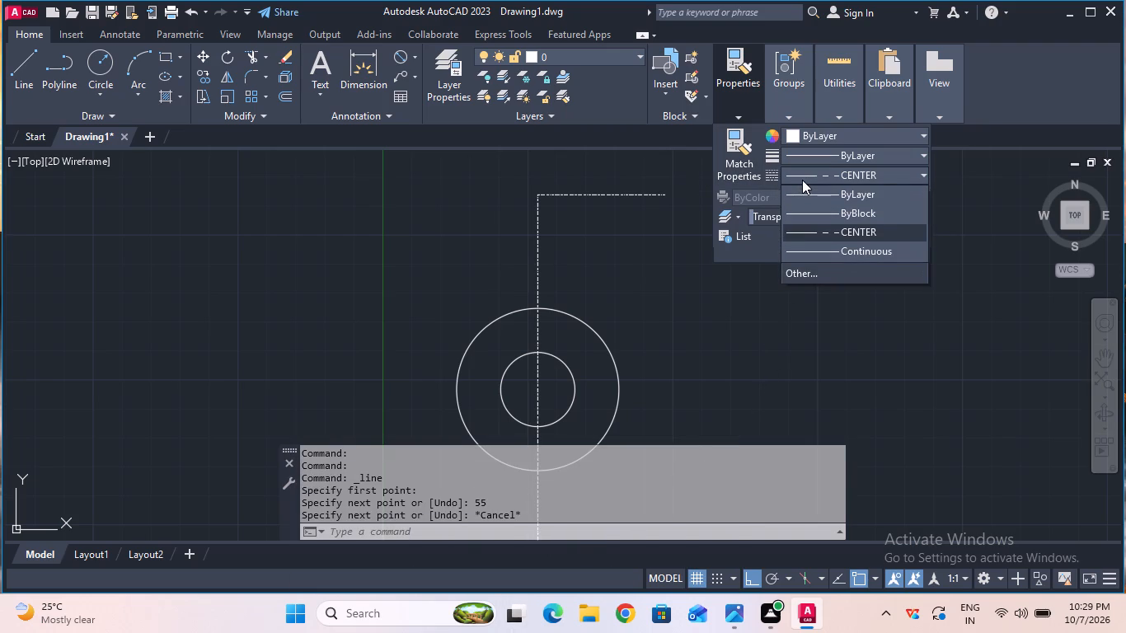
pyautogui.click(805, 213)
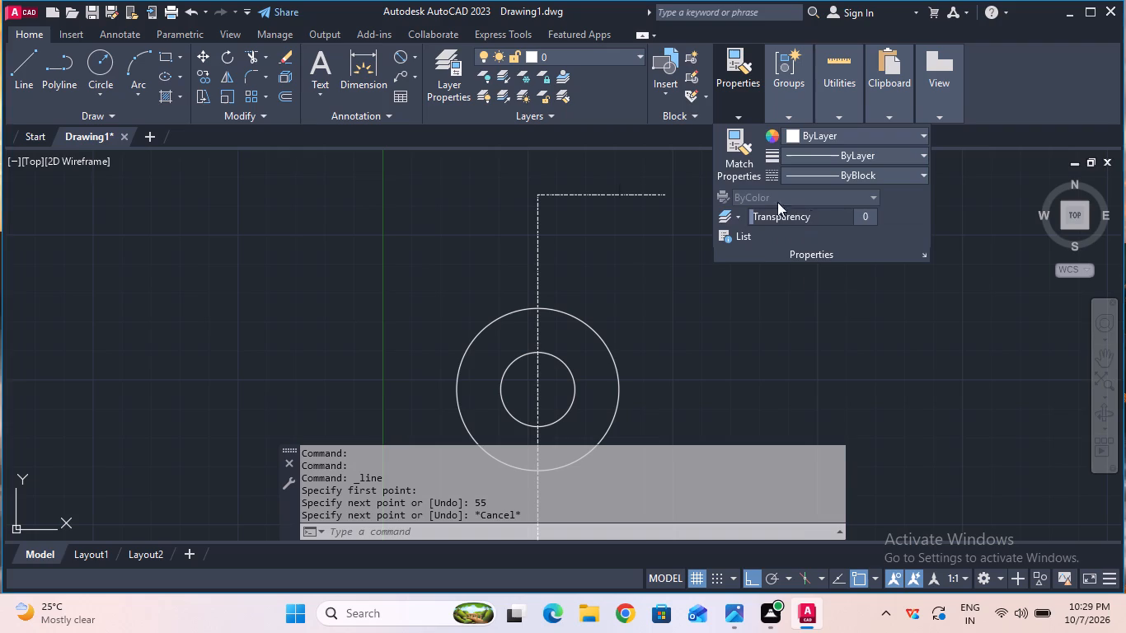
pyautogui.click(102, 52)
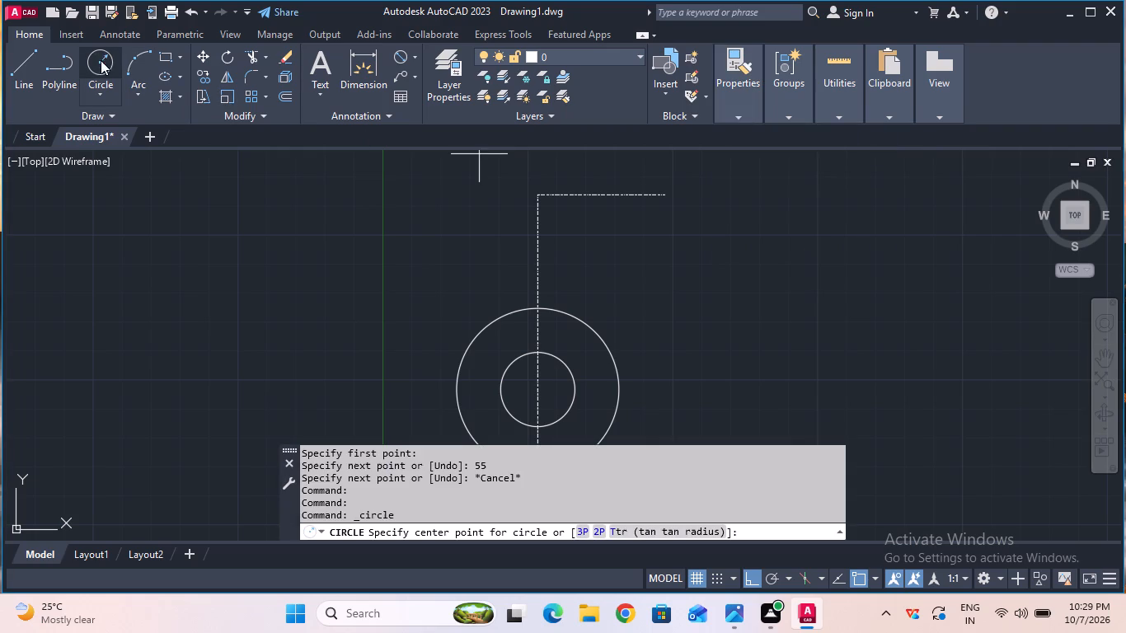
pyautogui.scroll(2, 711, 257)
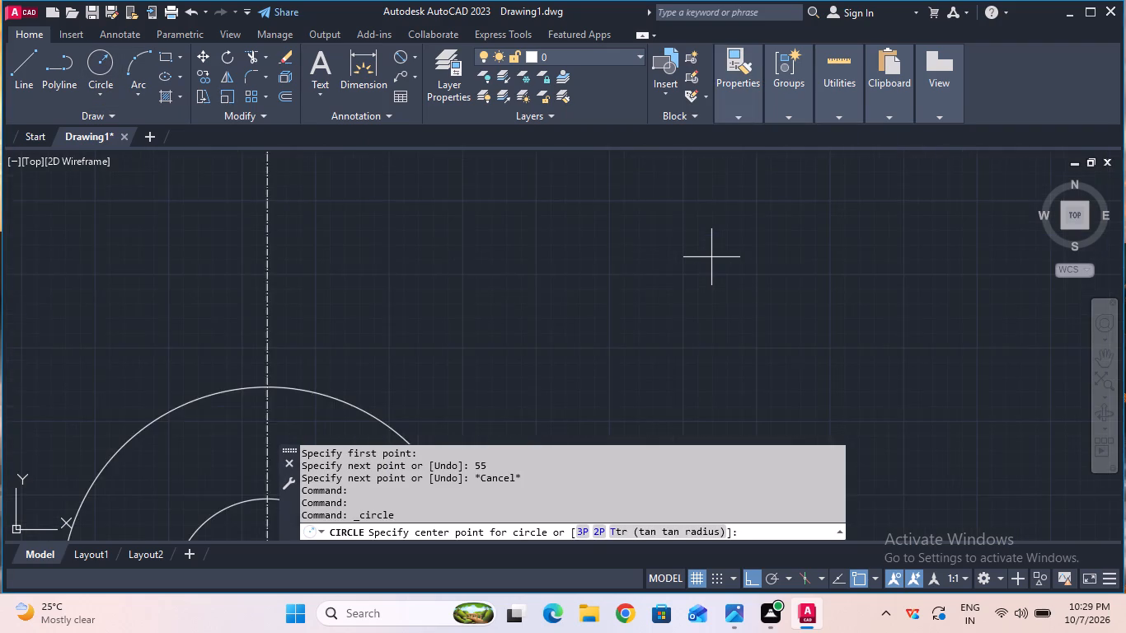
pyautogui.scroll(-4, 711, 257)
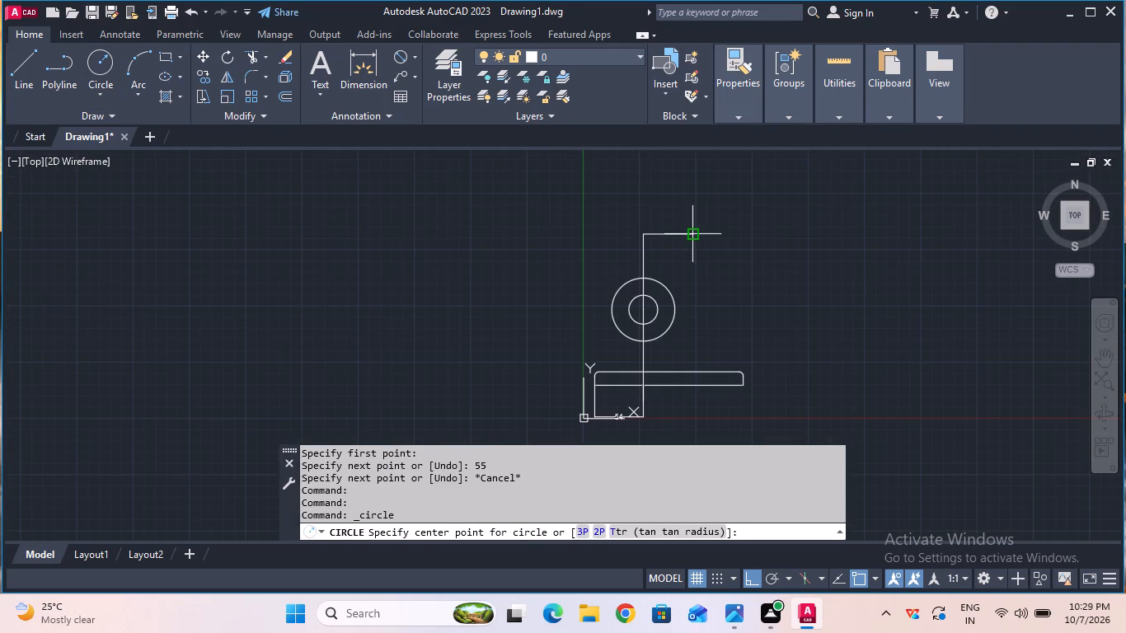
pyautogui.click(690, 230)
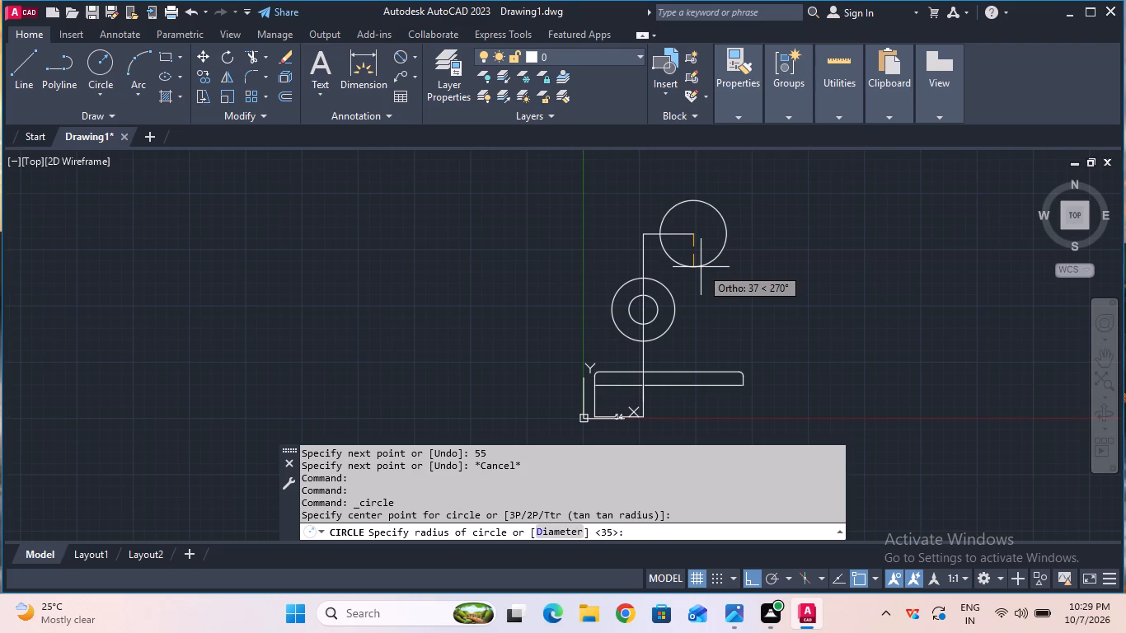
pyautogui.write('12')
pyautogui.press('Return')
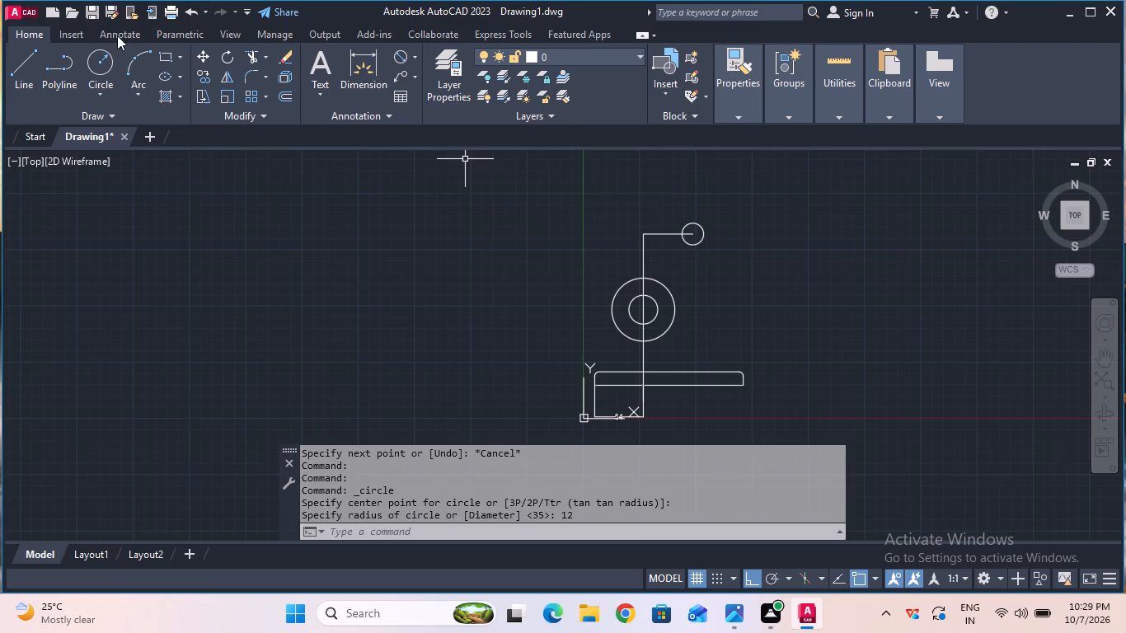
# Draw a concentric circle of radius 25 mm around the 12 mm radius circle.
pyautogui.click(106, 64)
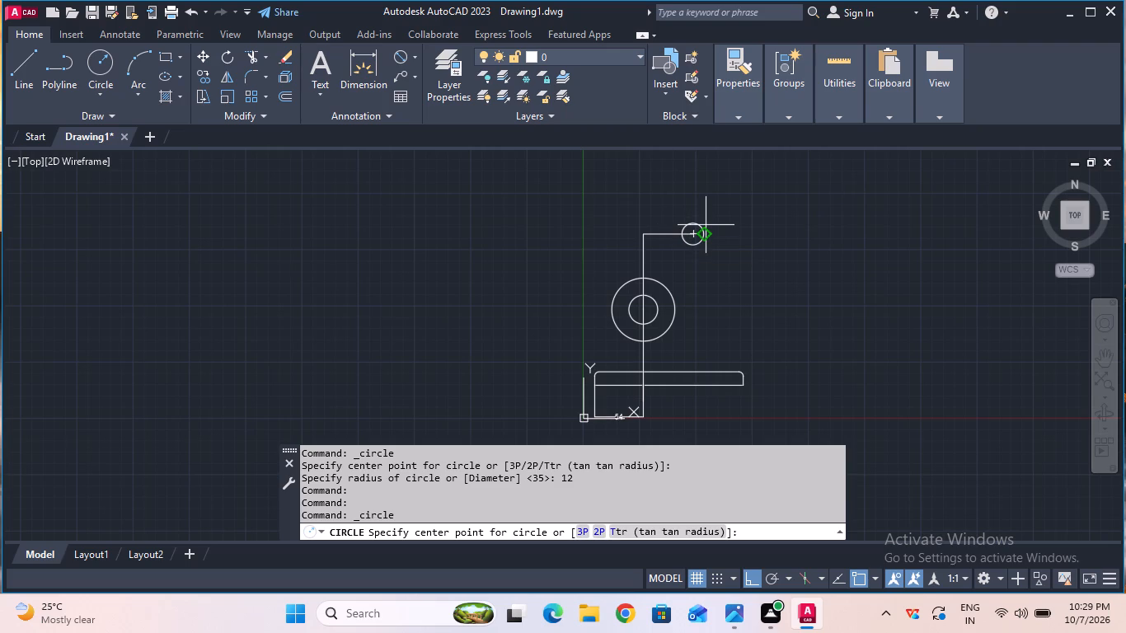
pyautogui.click(692, 237)
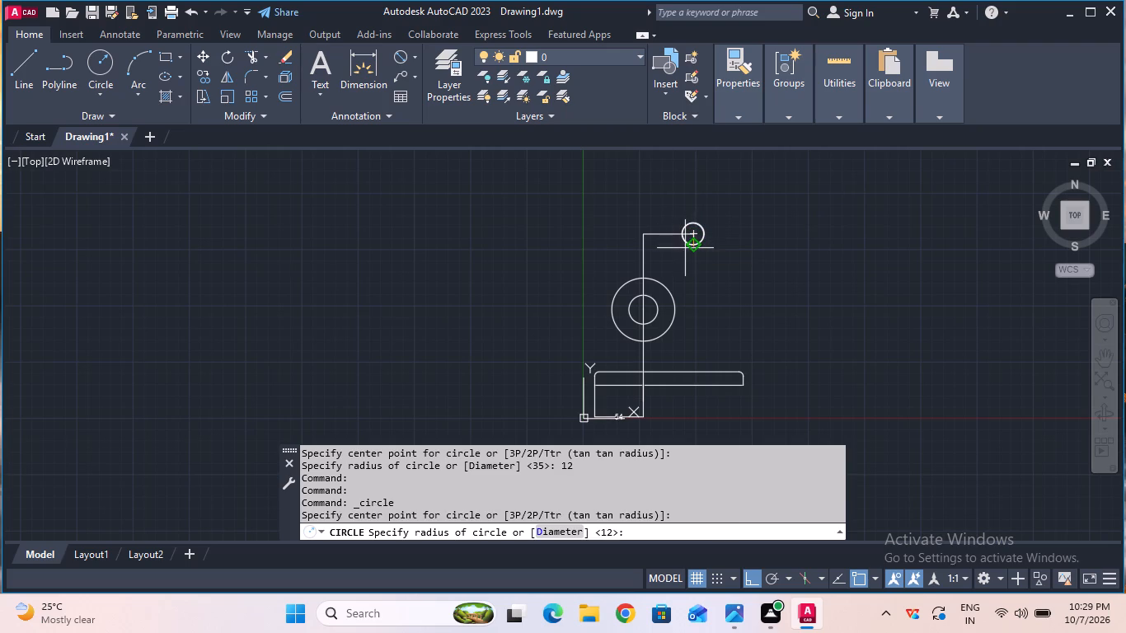
pyautogui.write('25')
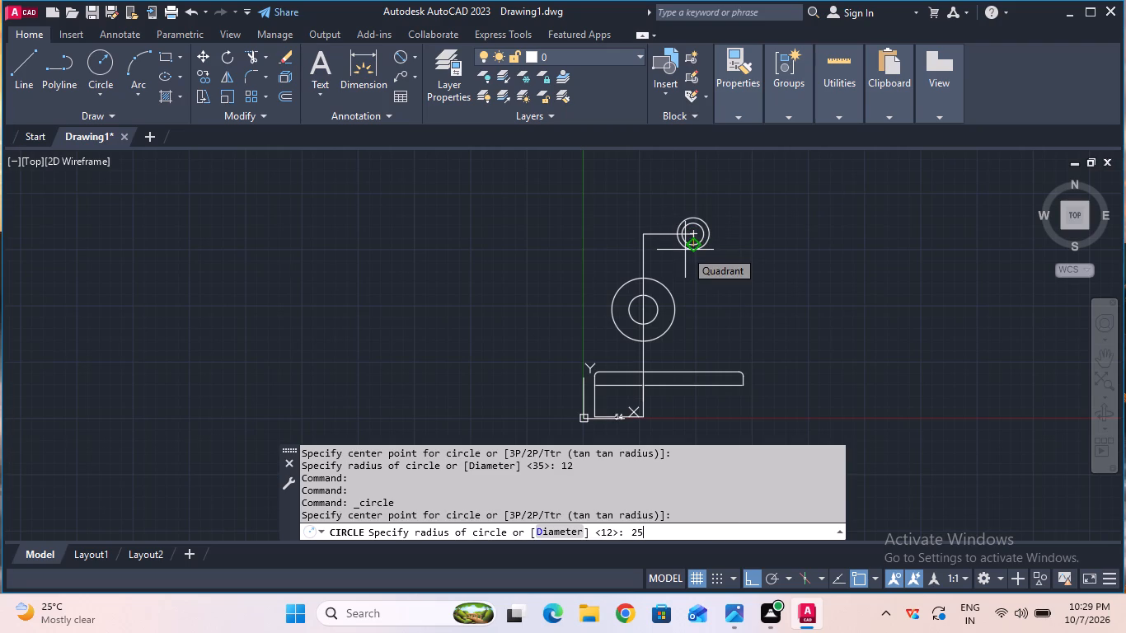
pyautogui.press('Return')
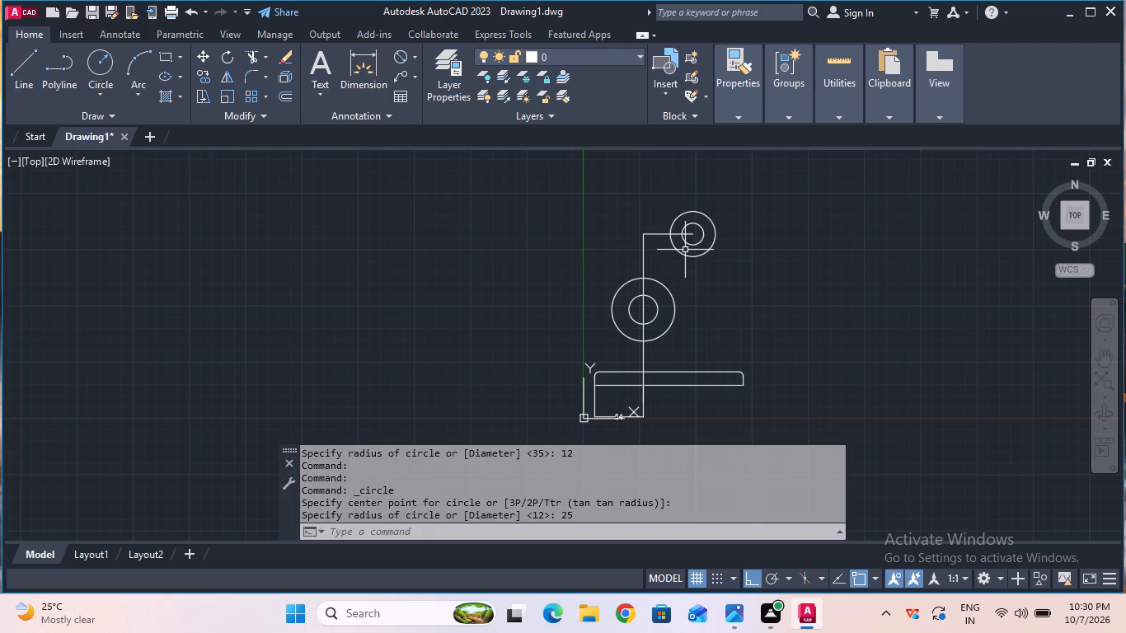
# Check the diameters of the upper inner and outer circles with the Diameter dimension, without placing any dimension.
pyautogui.scroll(1, 684, 302)
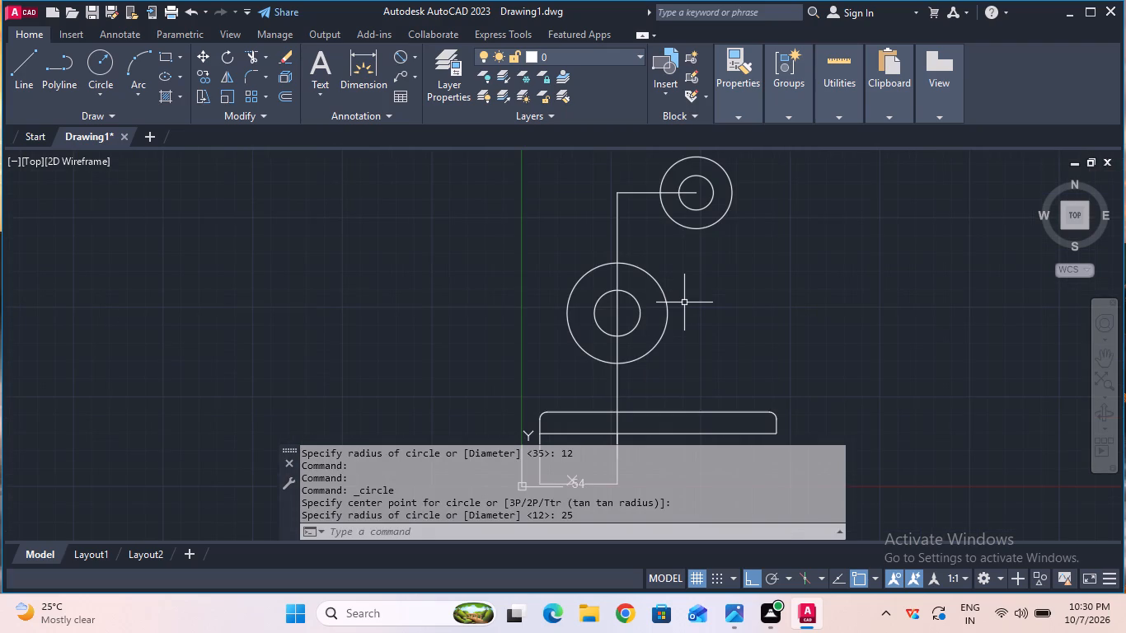
pyautogui.click(400, 58)
pyautogui.click(704, 209)
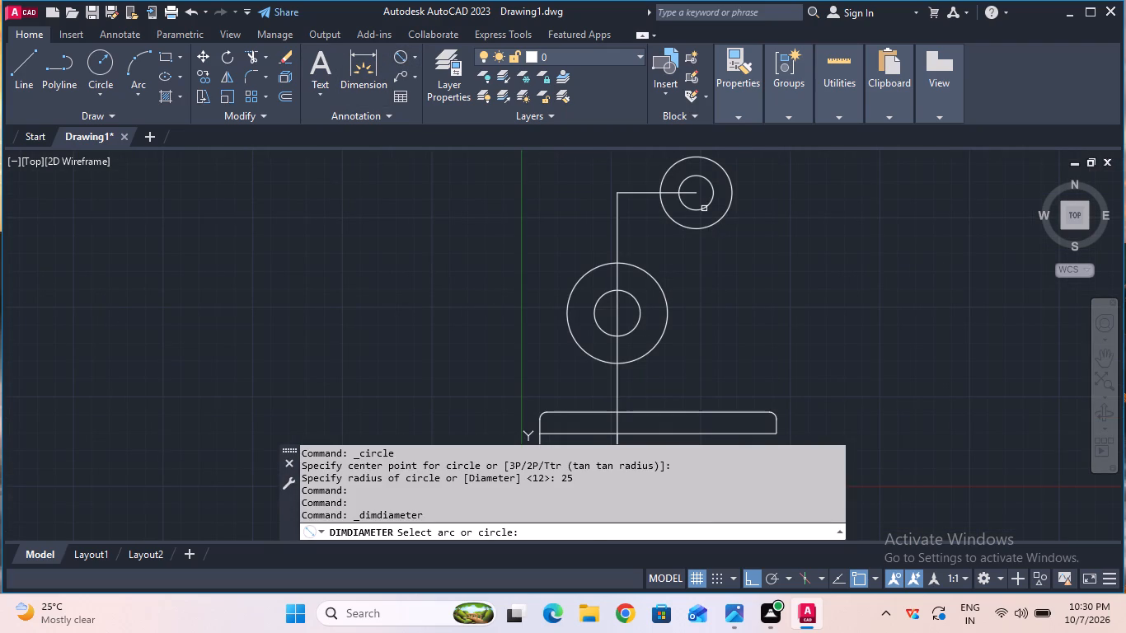
pyautogui.press('Escape')
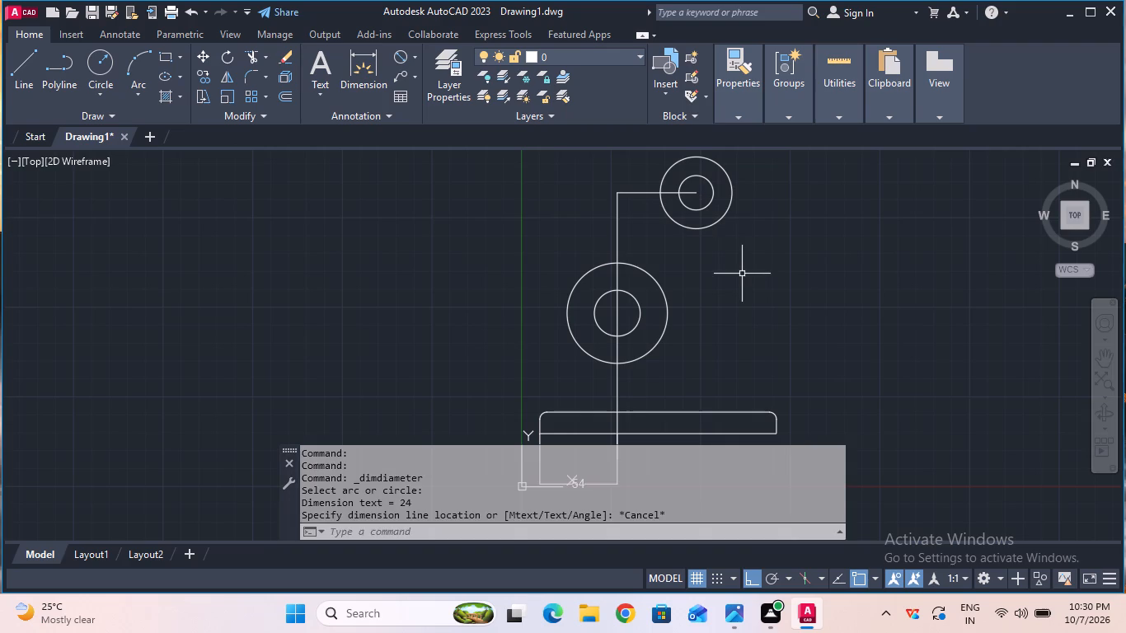
pyautogui.click(398, 51)
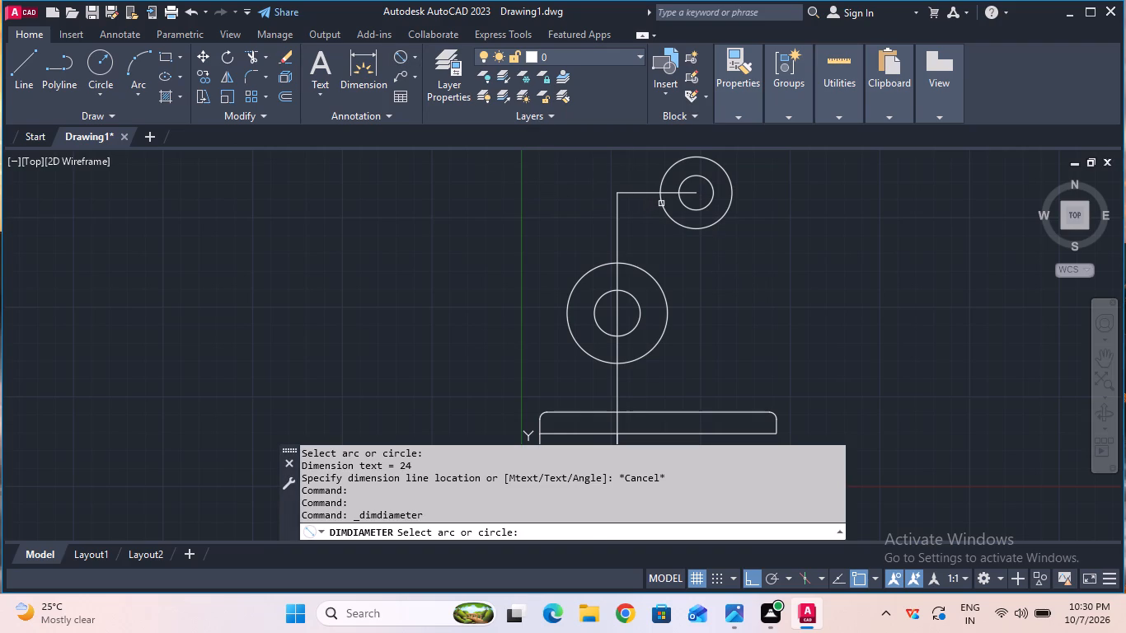
pyautogui.click(663, 204)
pyautogui.press('Escape')
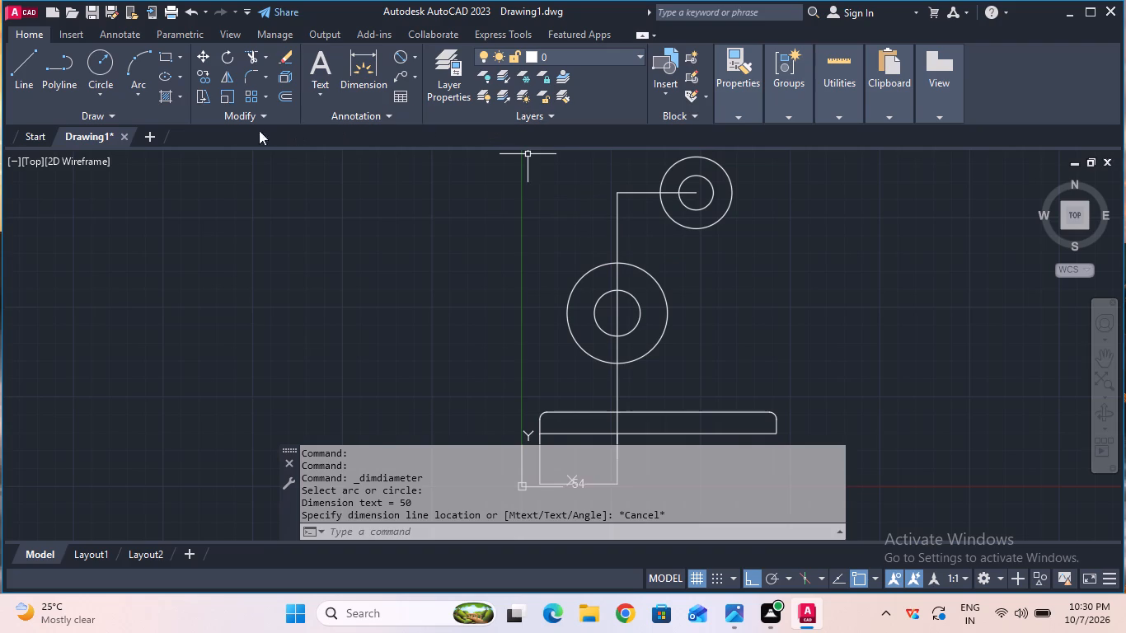
# Draw a circle of radius 70 mm tangent to the outer circles of the lower and upper circle pairs.
pyautogui.click(108, 92)
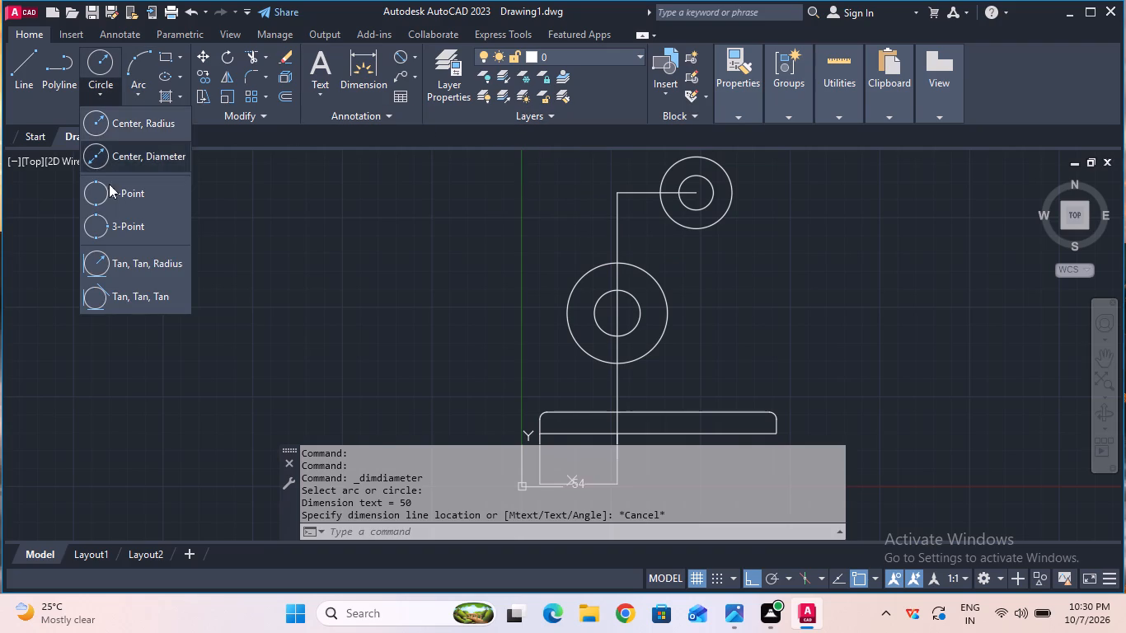
pyautogui.click(112, 268)
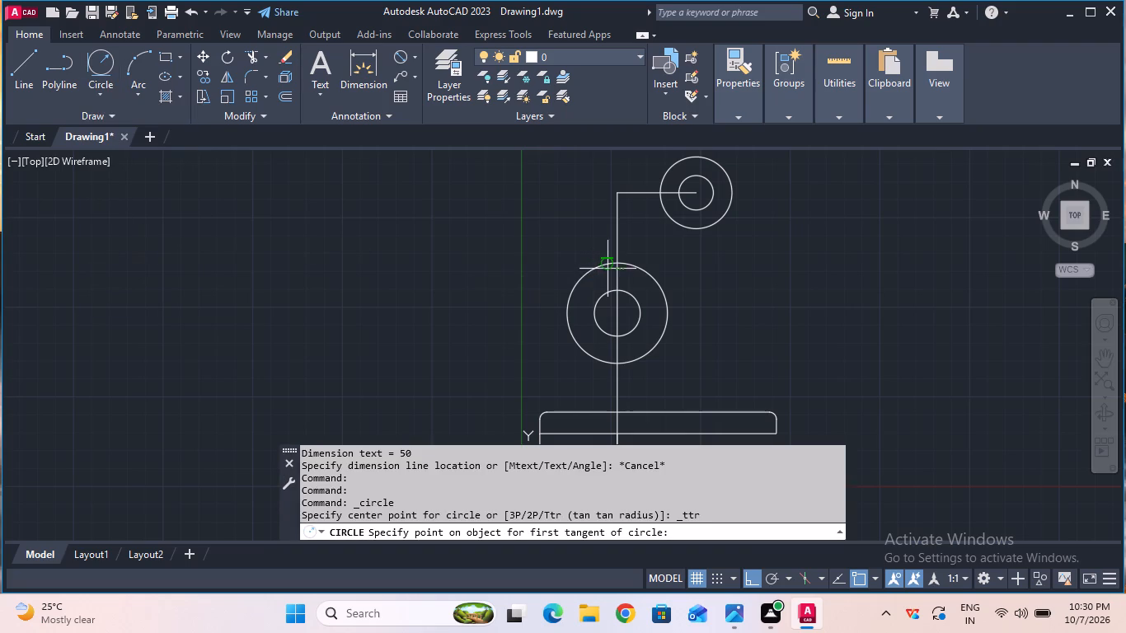
pyautogui.click(612, 264)
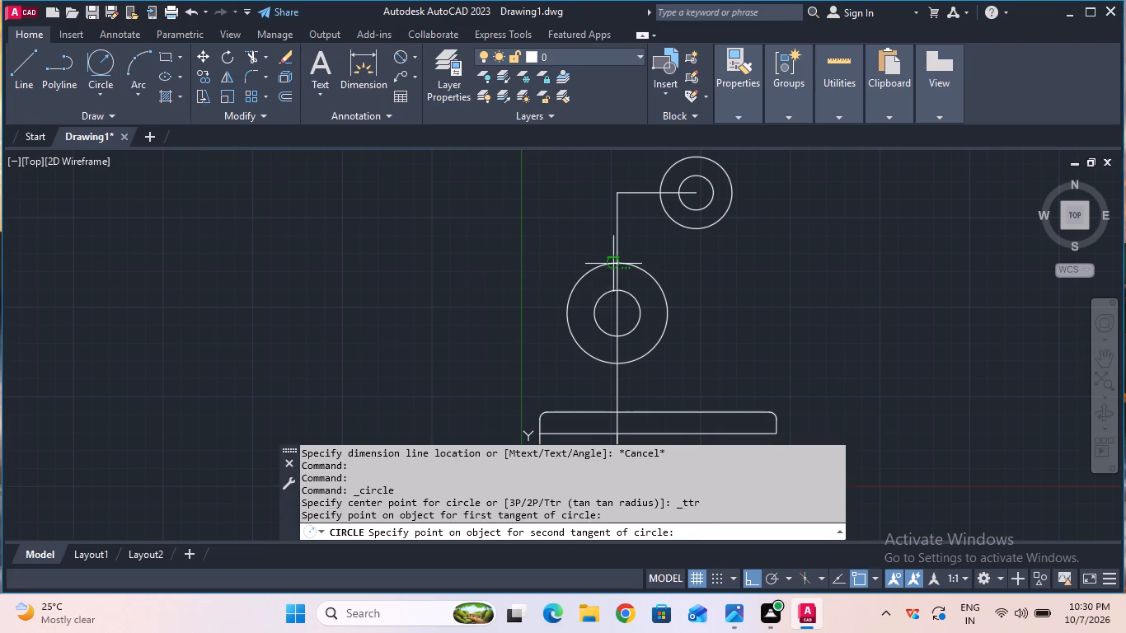
pyautogui.click(662, 202)
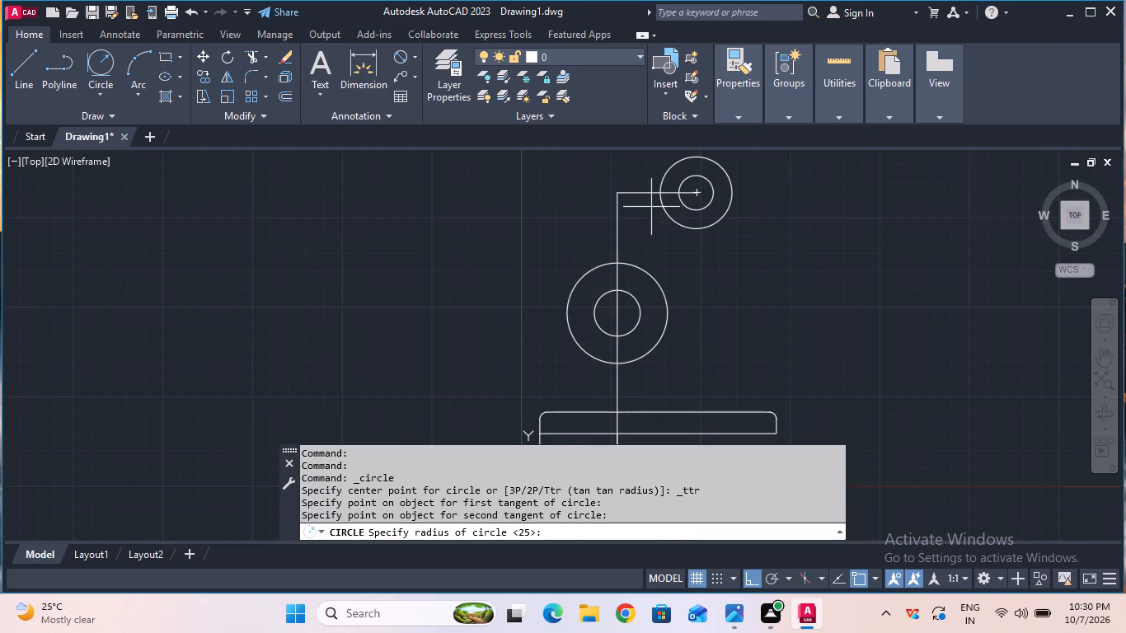
pyautogui.click(569, 526)
pyautogui.write('70')
pyautogui.press('Return')
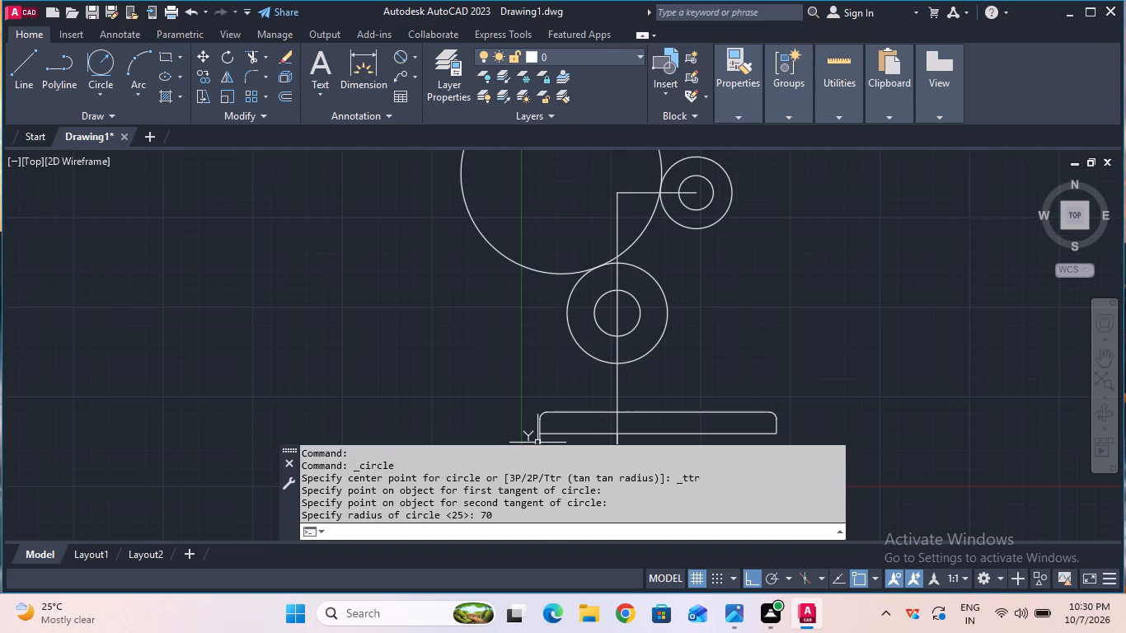
pyautogui.press('Escape')
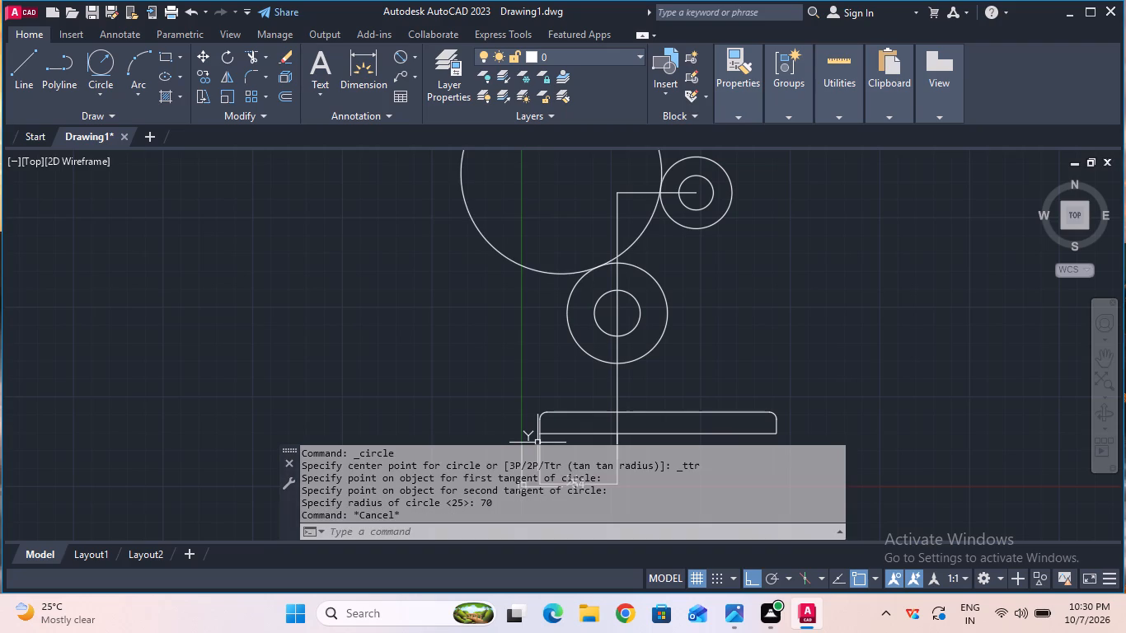
# Trim the 70 mm radius circle, keeping only the concave arc between the two outer circles.
pyautogui.scroll(-1, 541, 312)
pyautogui.scroll(1, 541, 312)
pyautogui.middleClick(554, 241)
pyautogui.moveTo(554, 241); pyautogui.dragTo(554, 315, button='middle')
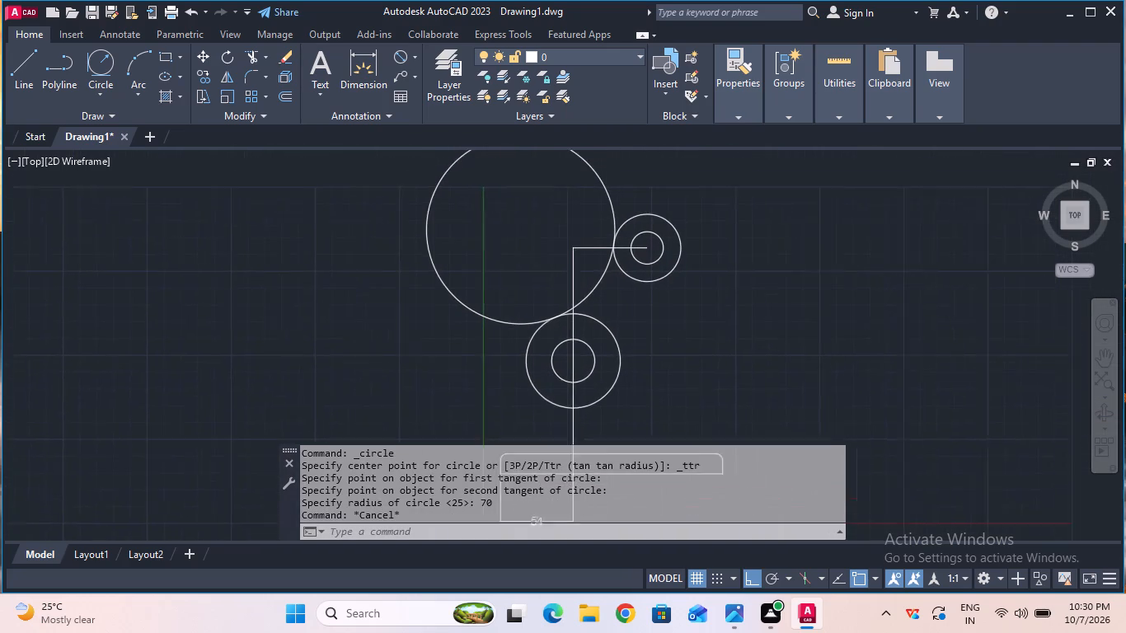
pyautogui.moveTo(554, 315); pyautogui.dragTo(554, 317, button='middle')
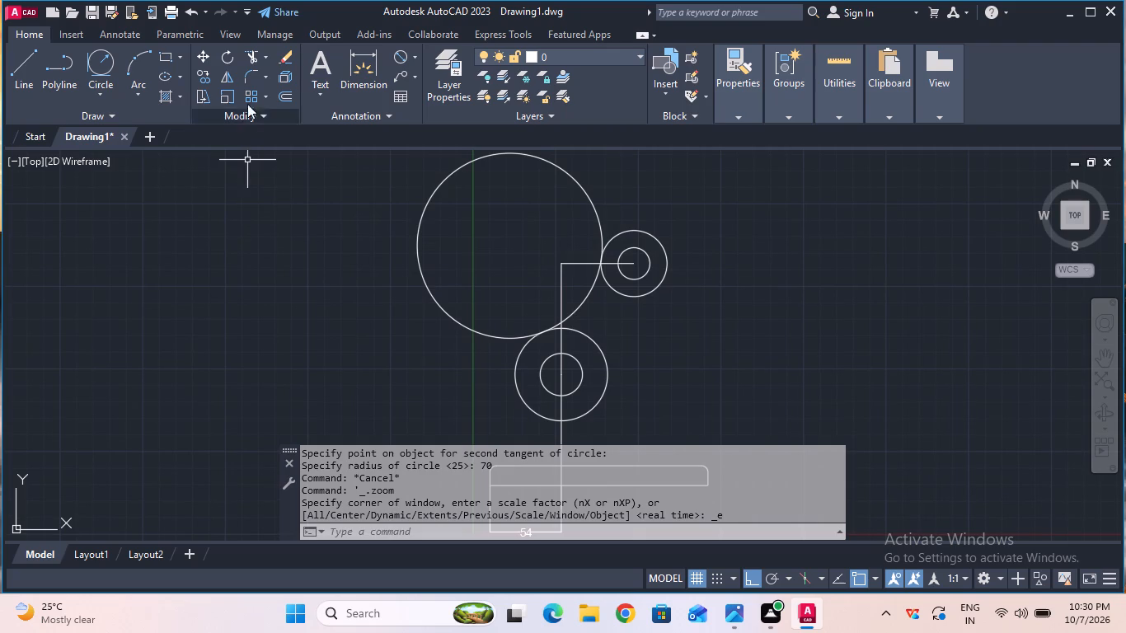
pyautogui.click(247, 61)
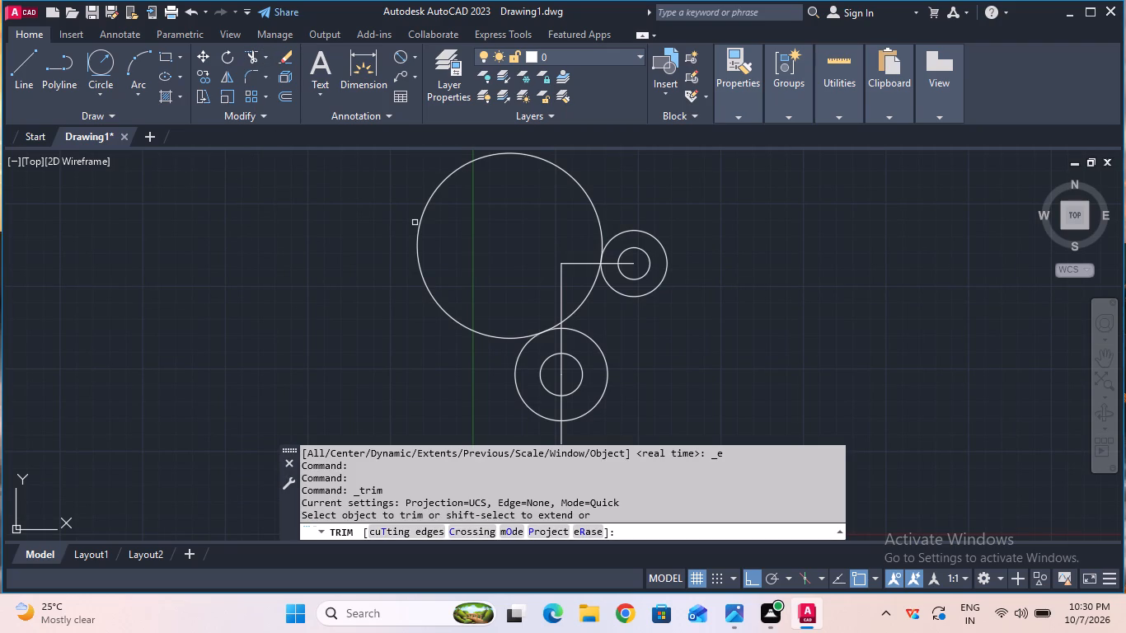
pyautogui.moveTo(415, 223); pyautogui.dragTo(434, 254)
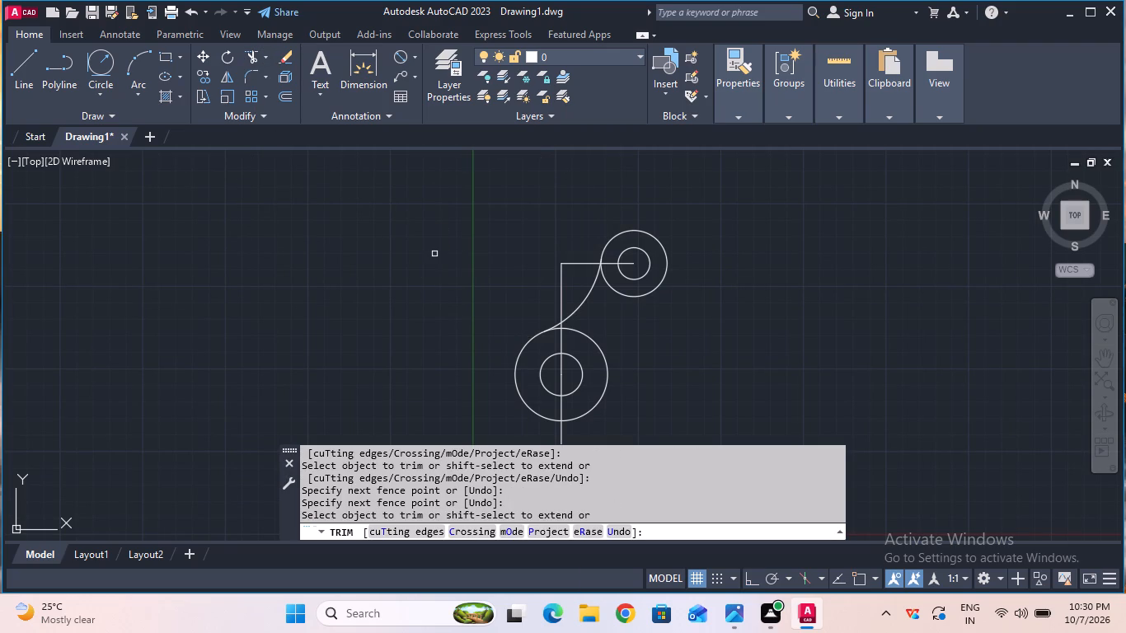
pyautogui.scroll(2, 504, 237)
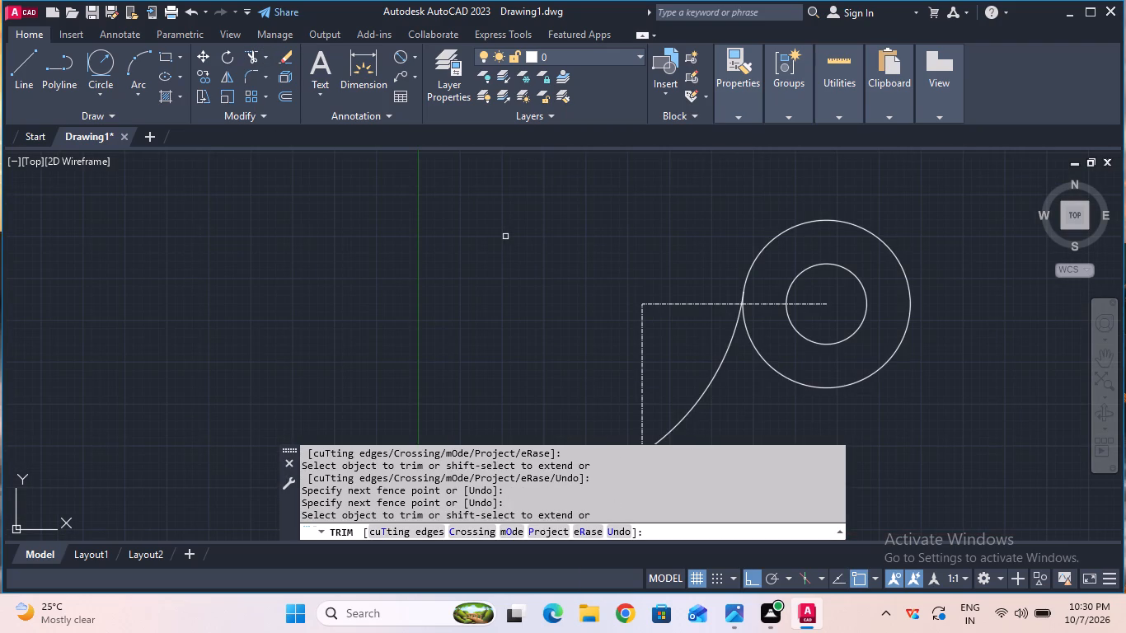
pyautogui.scroll(-2, 496, 306)
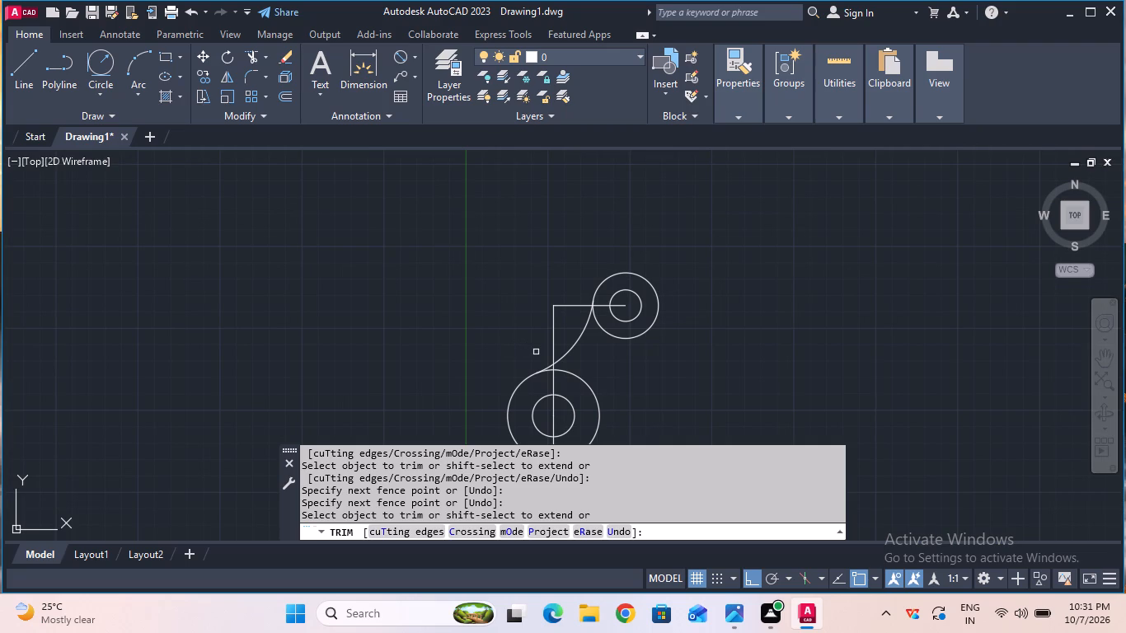
pyautogui.press('Escape')
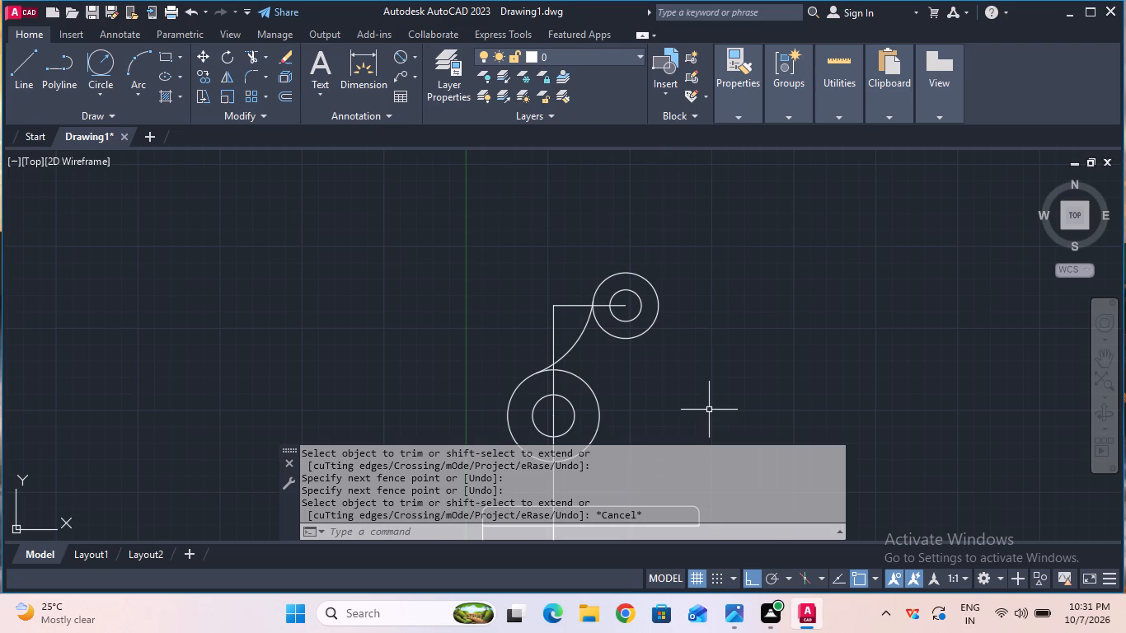
# Set the current linetype to CENTER and draw a 111 mm horizontal centerline to the right from the lower circles' center.
pyautogui.moveTo(709, 410); pyautogui.dragTo(733, 185, button='middle')
pyautogui.moveTo(733, 185); pyautogui.dragTo(720, 256, button='middle')
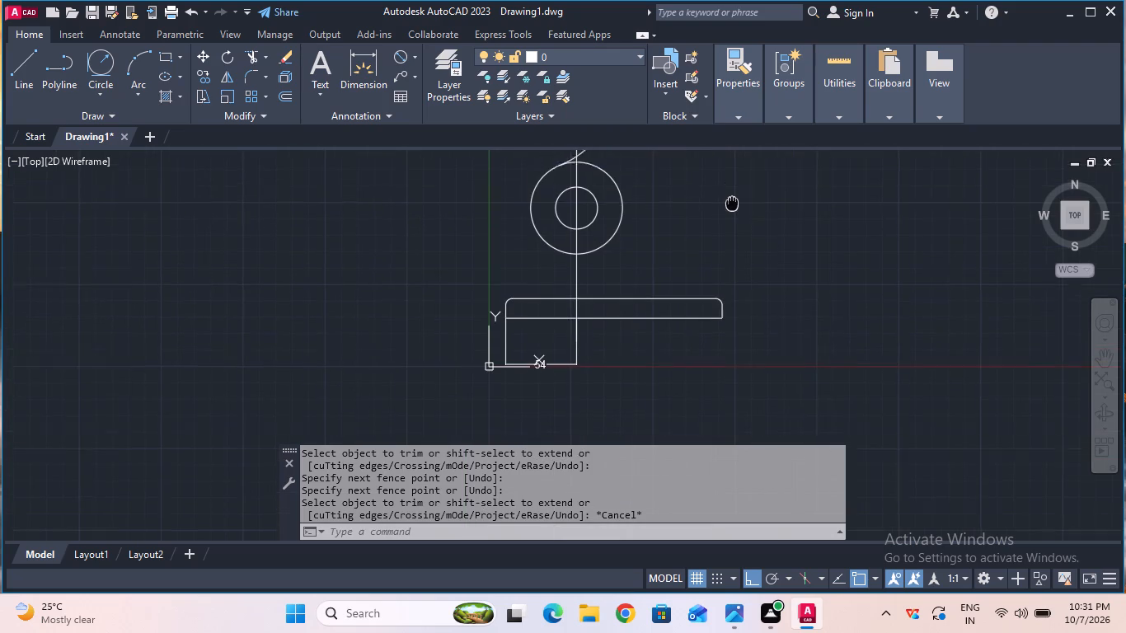
pyautogui.moveTo(720, 256); pyautogui.dragTo(712, 295, button='middle')
pyautogui.middleClick(712, 295)
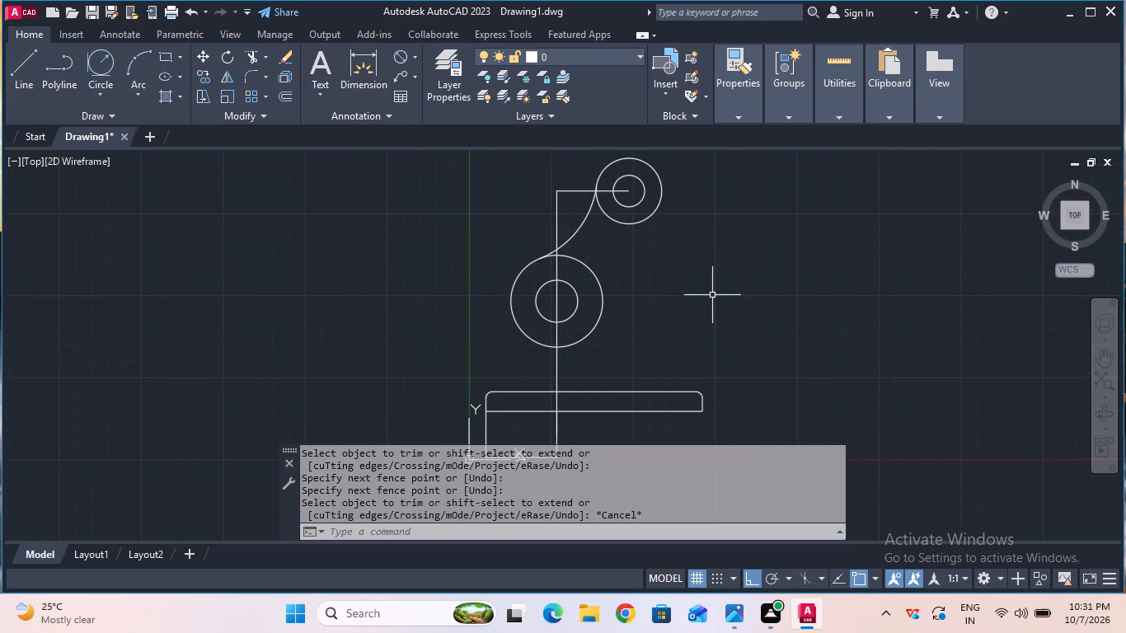
pyautogui.click(720, 115)
pyautogui.click(796, 172)
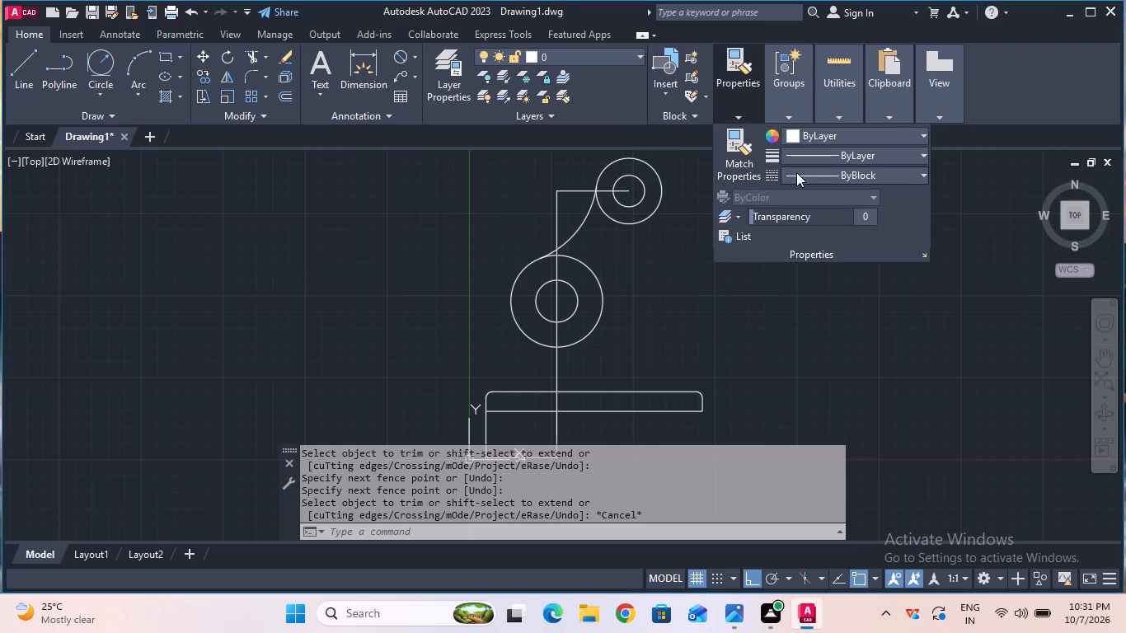
pyautogui.click(803, 227)
pyautogui.click(27, 72)
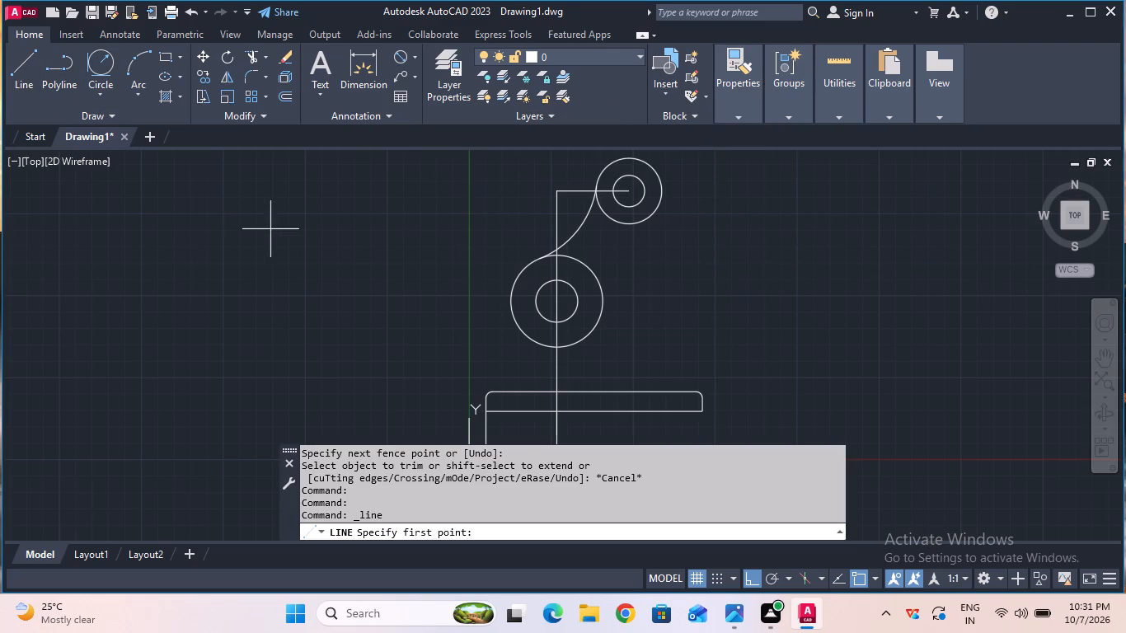
pyautogui.click(553, 297)
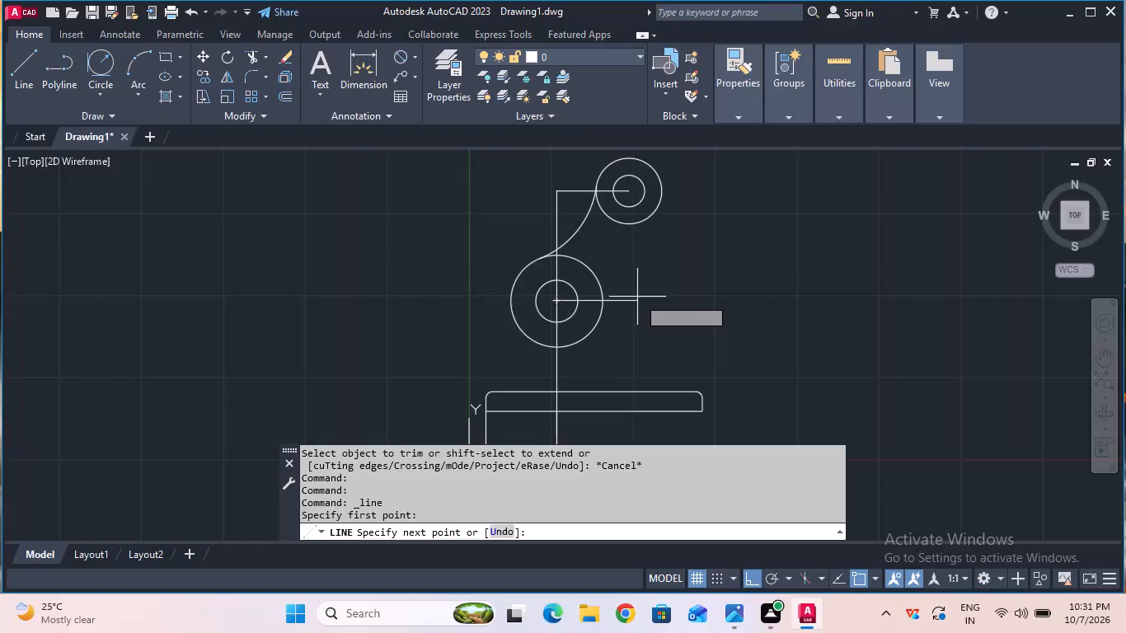
pyautogui.write('111')
pyautogui.press('Return')
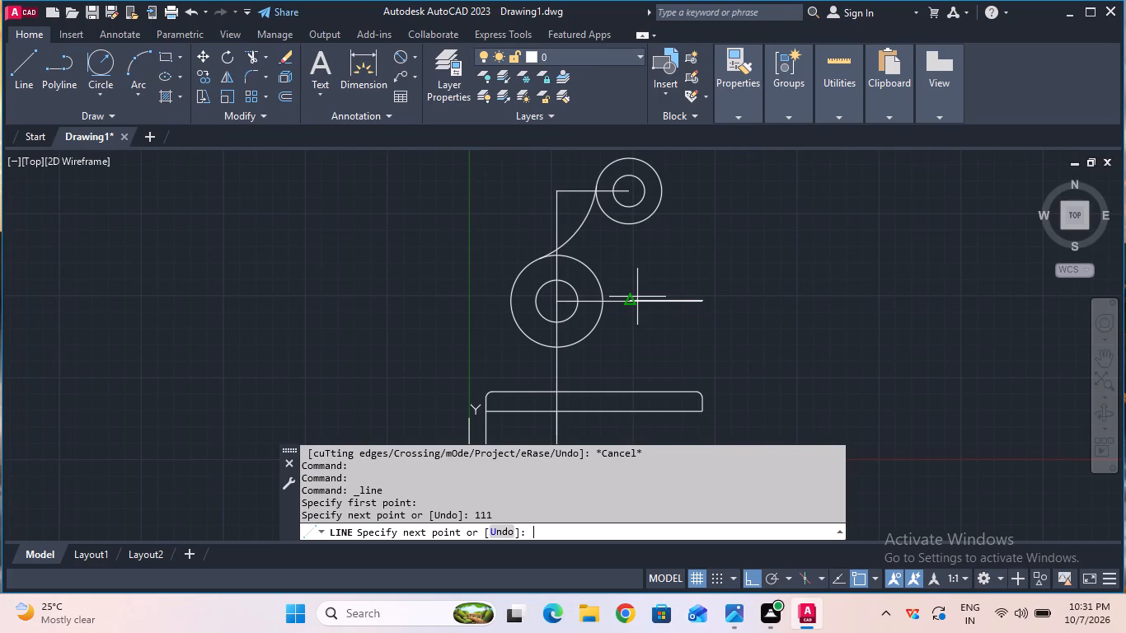
pyautogui.press('Escape')
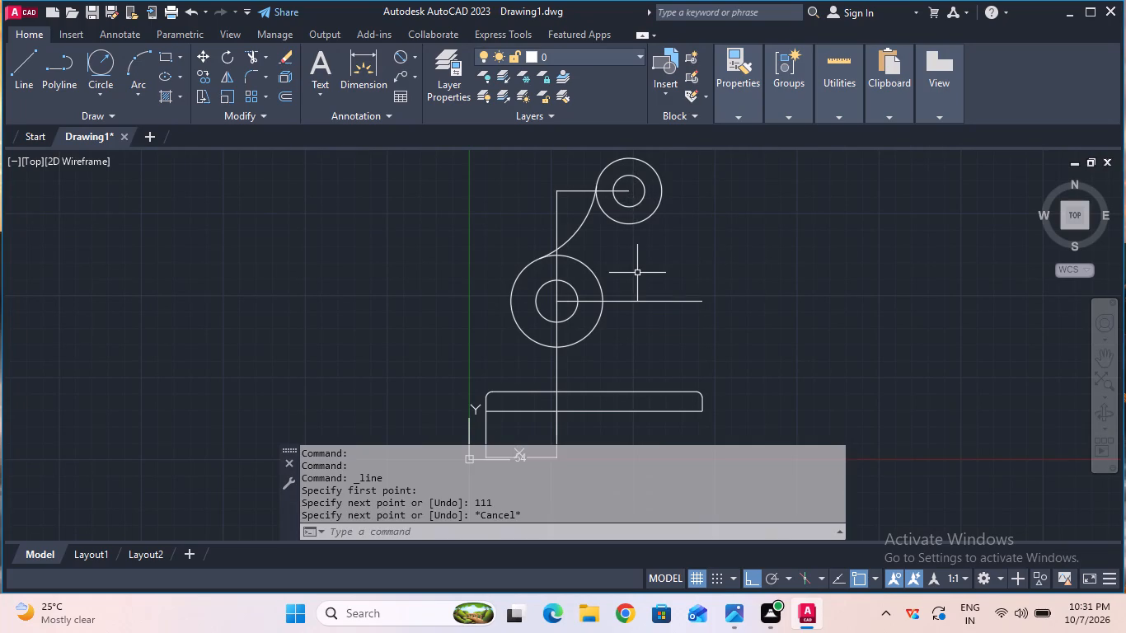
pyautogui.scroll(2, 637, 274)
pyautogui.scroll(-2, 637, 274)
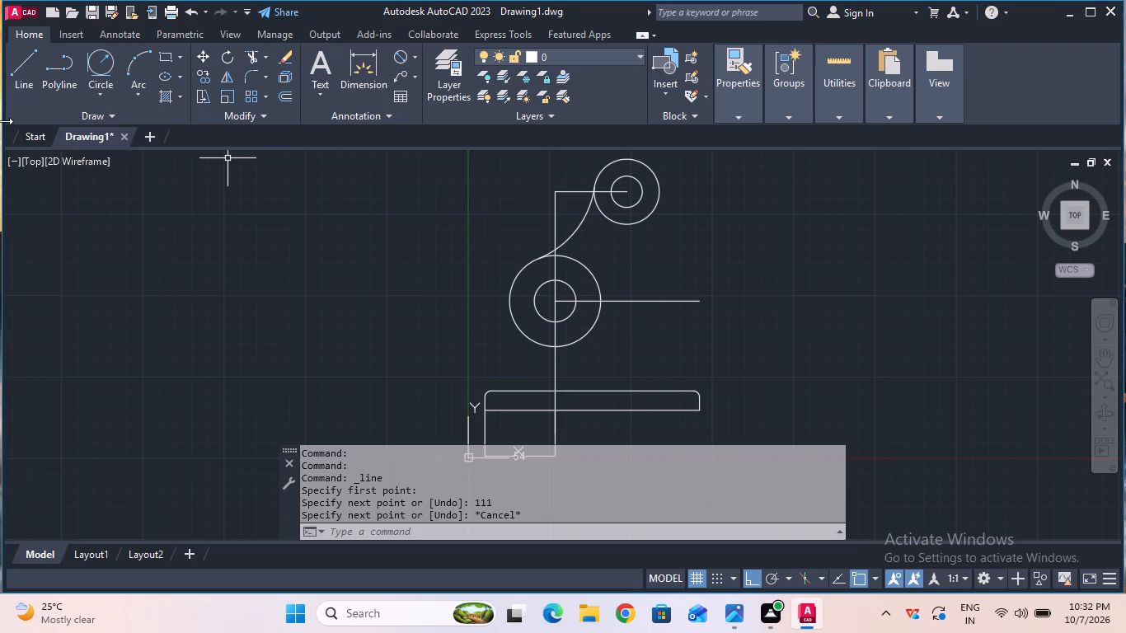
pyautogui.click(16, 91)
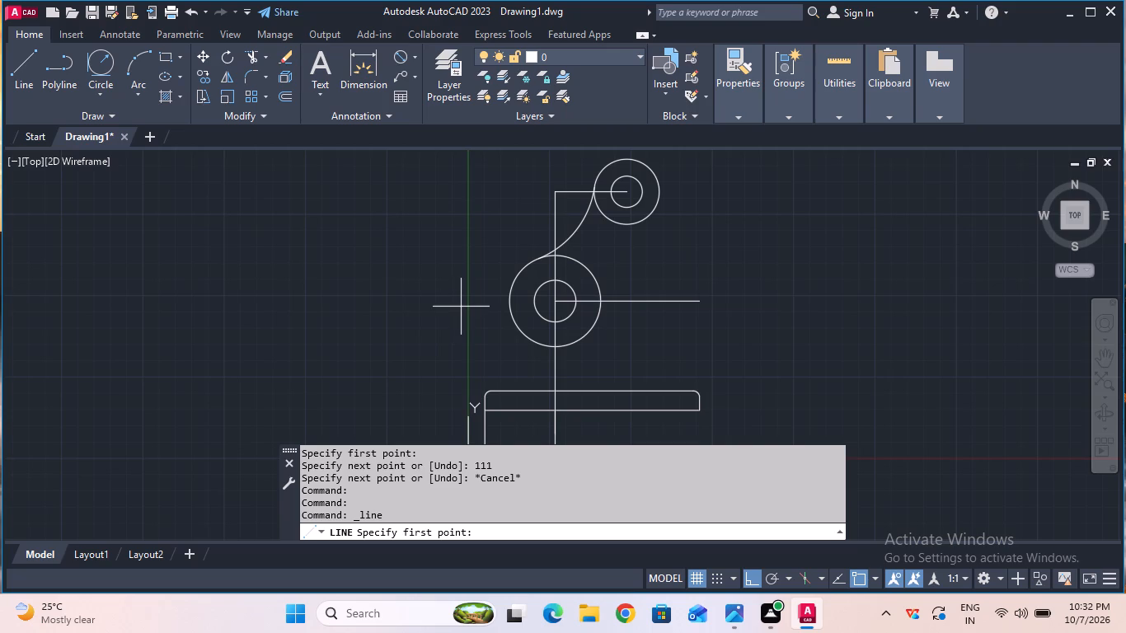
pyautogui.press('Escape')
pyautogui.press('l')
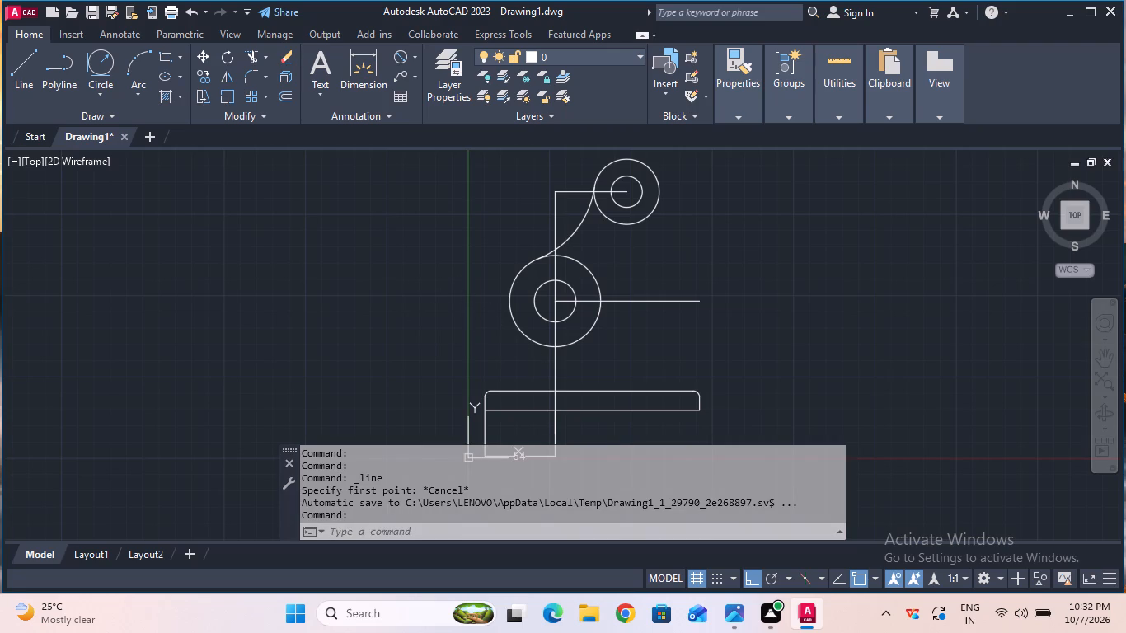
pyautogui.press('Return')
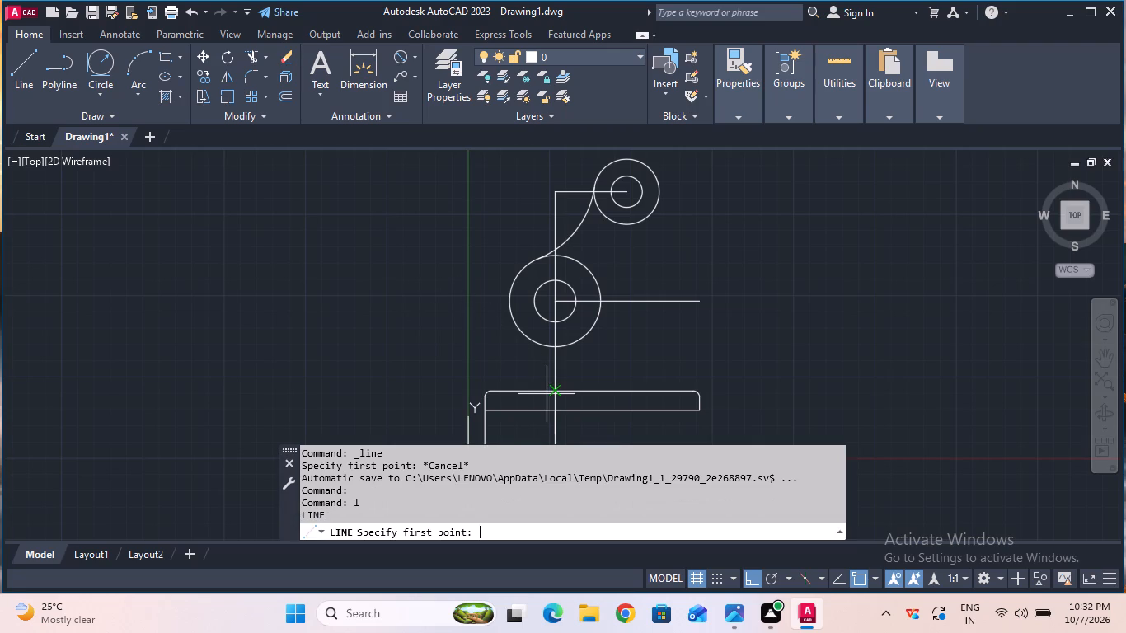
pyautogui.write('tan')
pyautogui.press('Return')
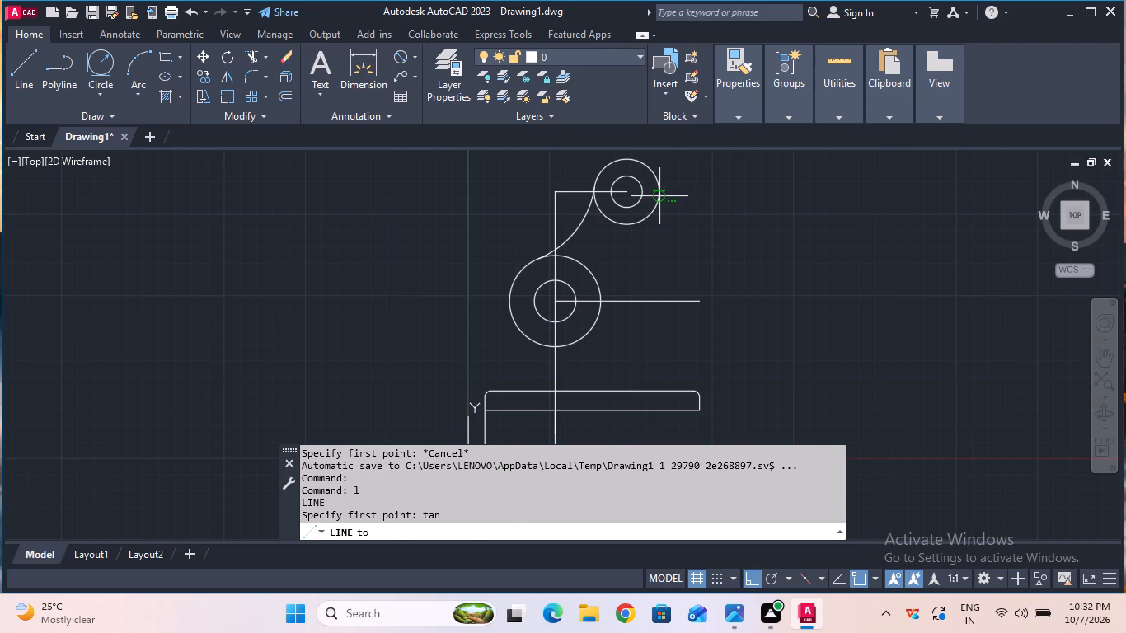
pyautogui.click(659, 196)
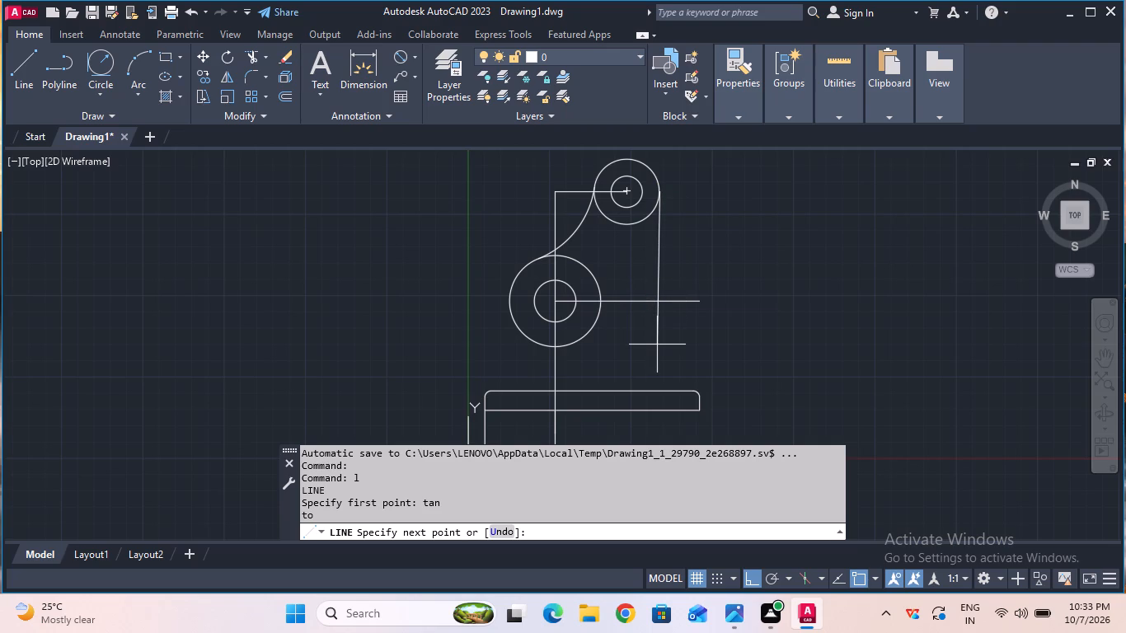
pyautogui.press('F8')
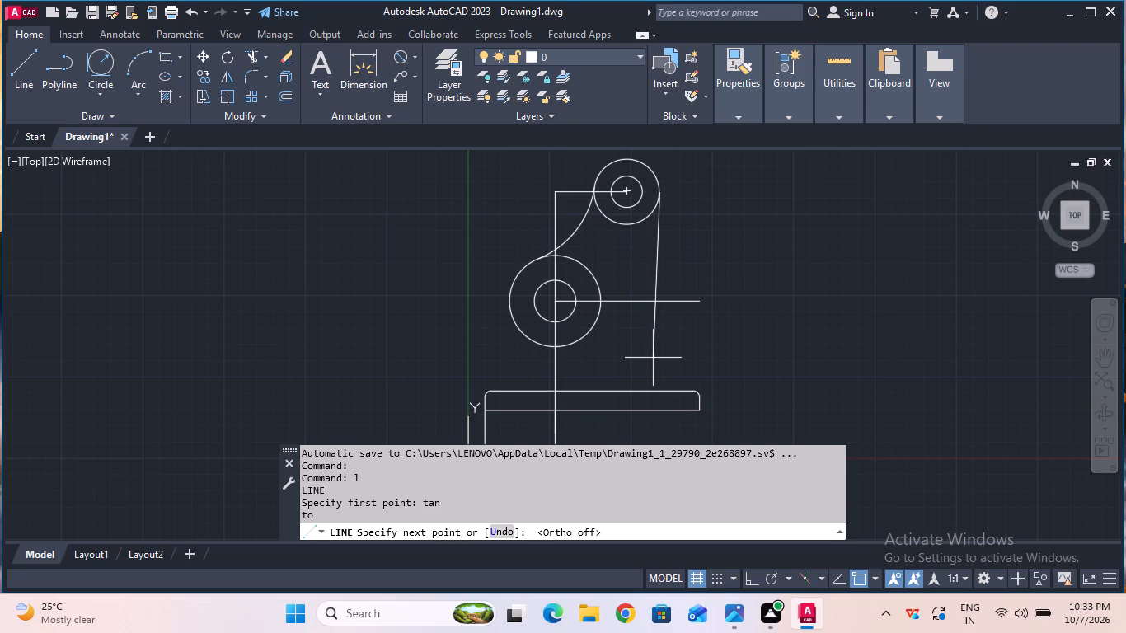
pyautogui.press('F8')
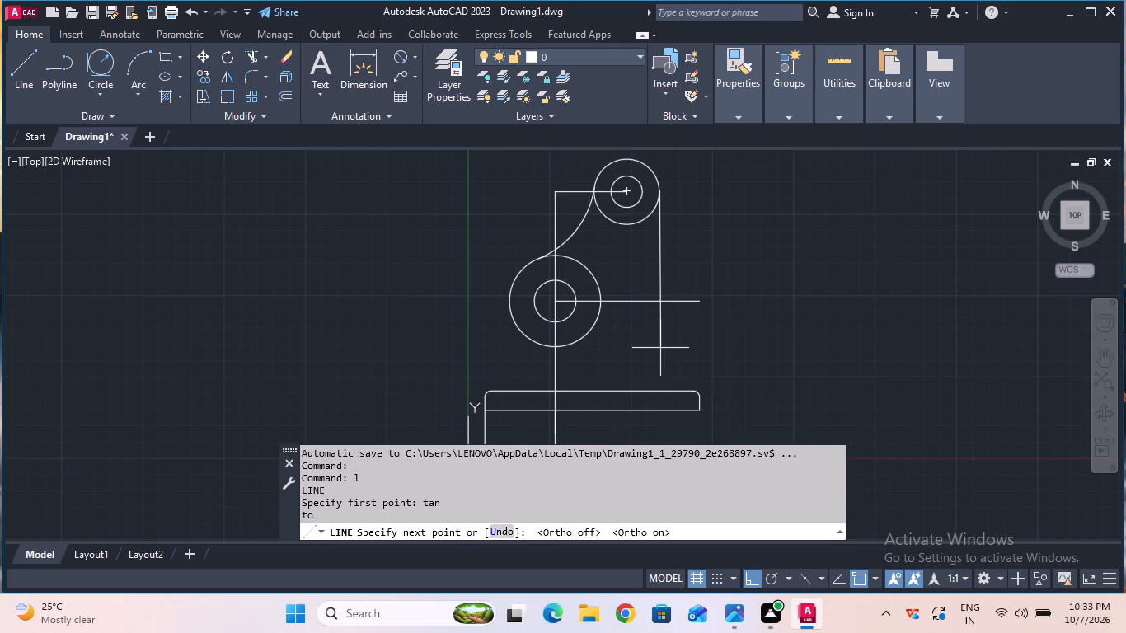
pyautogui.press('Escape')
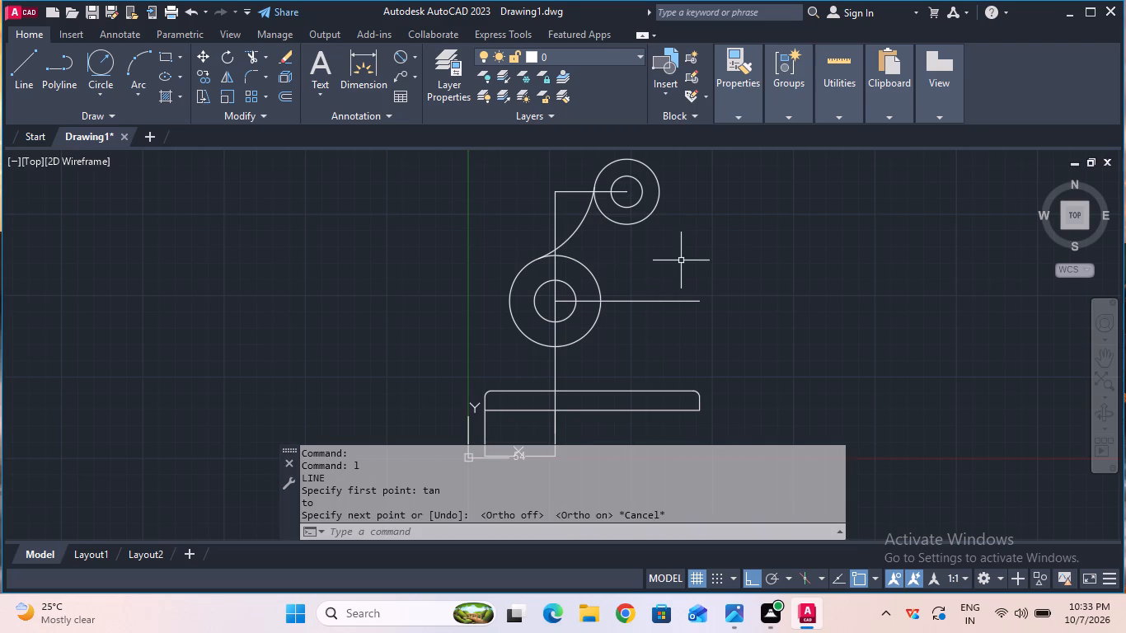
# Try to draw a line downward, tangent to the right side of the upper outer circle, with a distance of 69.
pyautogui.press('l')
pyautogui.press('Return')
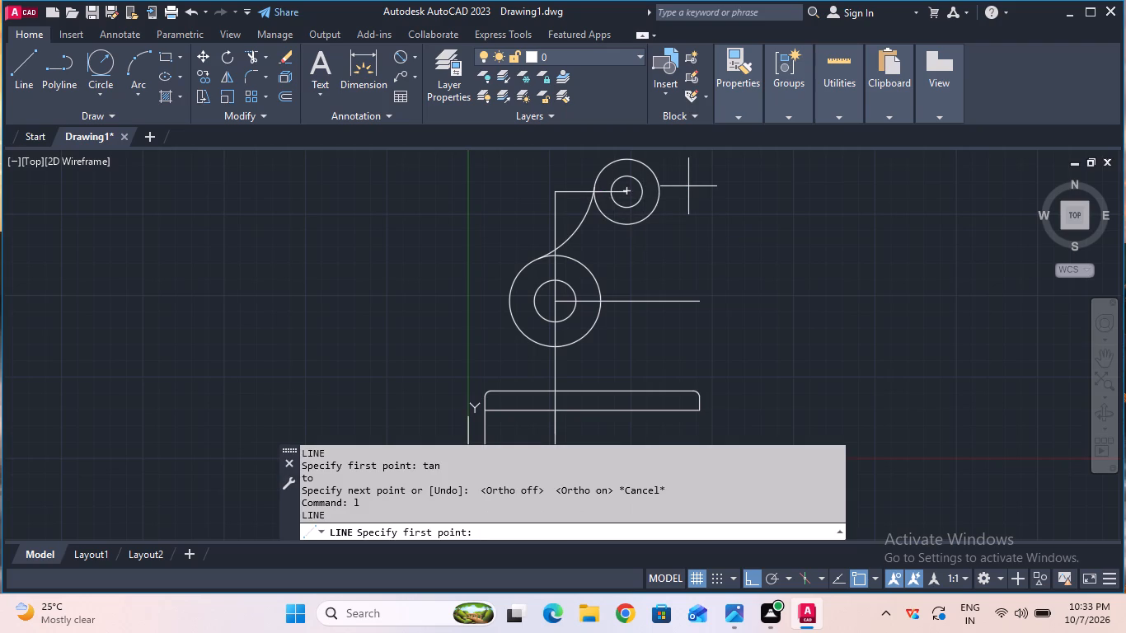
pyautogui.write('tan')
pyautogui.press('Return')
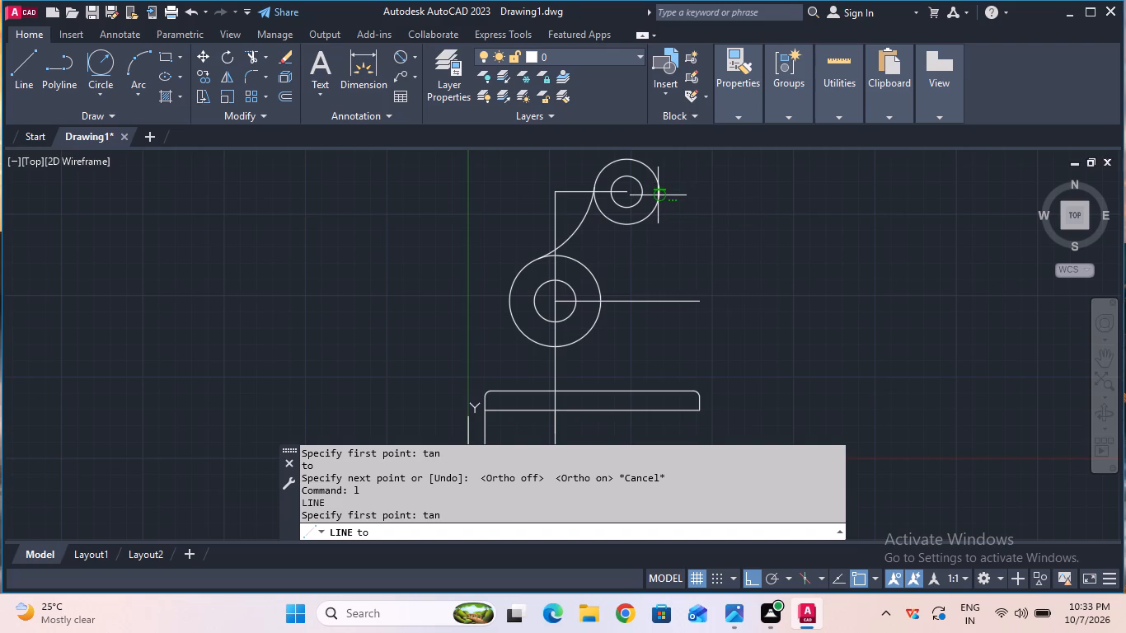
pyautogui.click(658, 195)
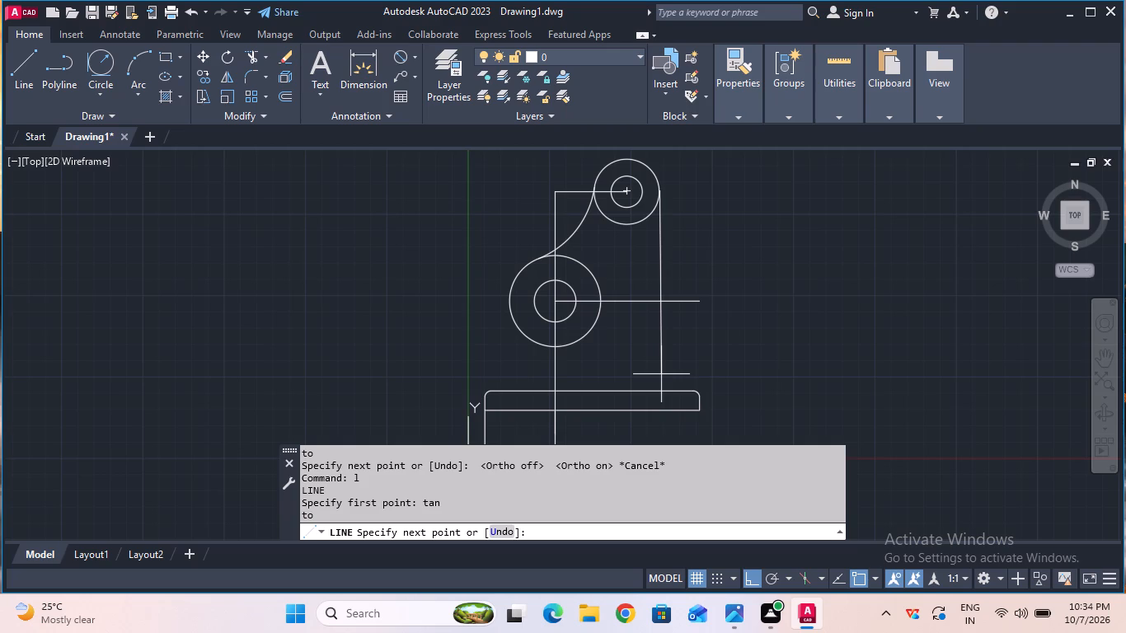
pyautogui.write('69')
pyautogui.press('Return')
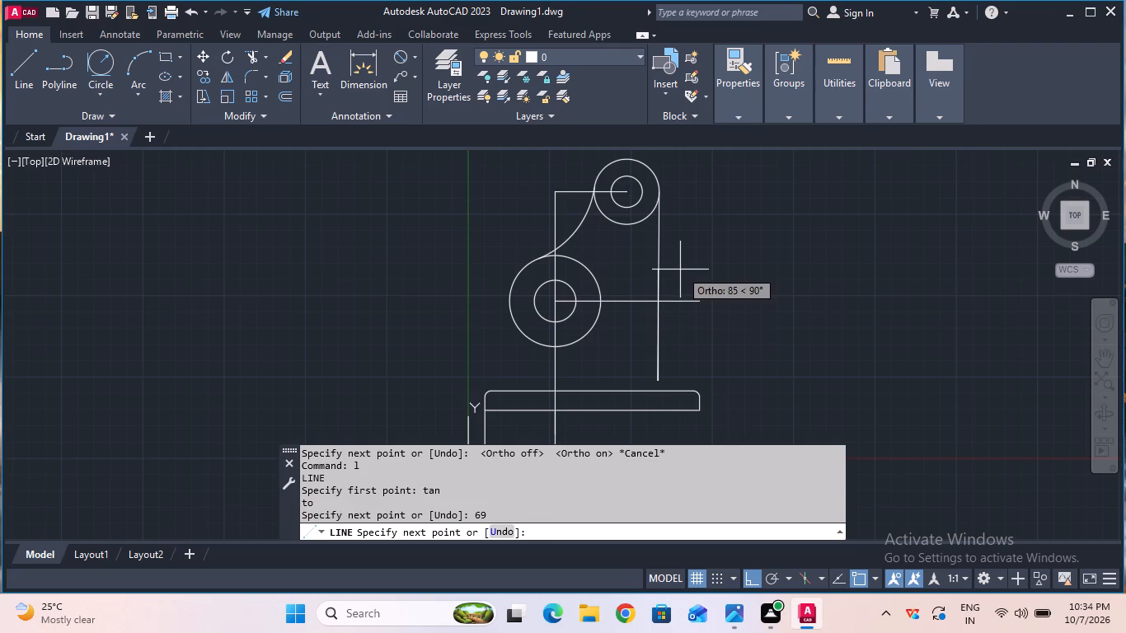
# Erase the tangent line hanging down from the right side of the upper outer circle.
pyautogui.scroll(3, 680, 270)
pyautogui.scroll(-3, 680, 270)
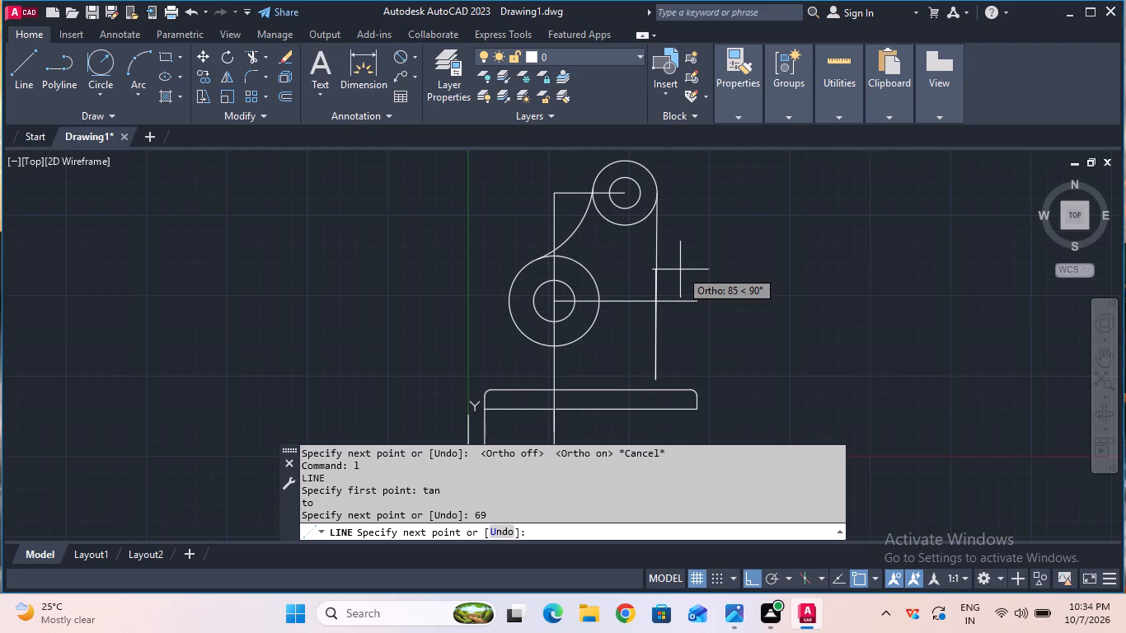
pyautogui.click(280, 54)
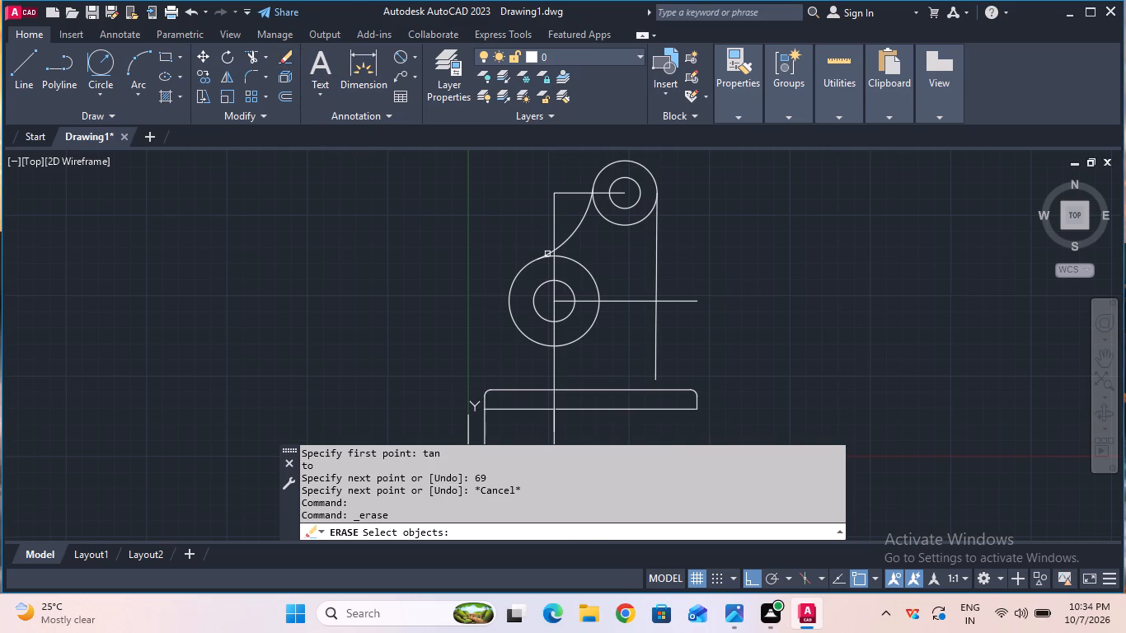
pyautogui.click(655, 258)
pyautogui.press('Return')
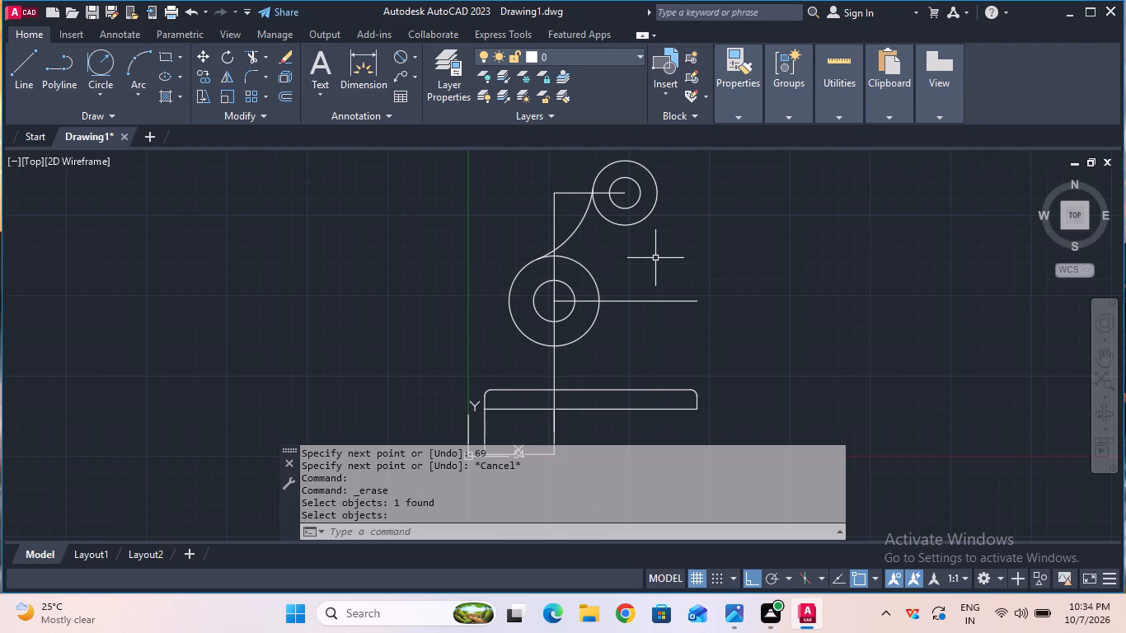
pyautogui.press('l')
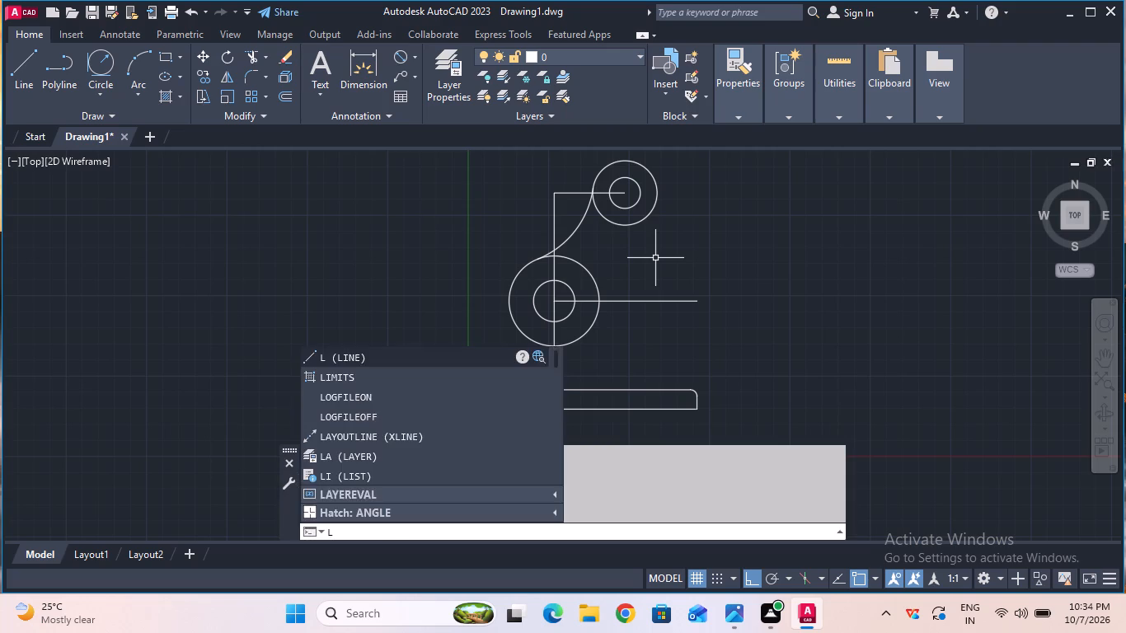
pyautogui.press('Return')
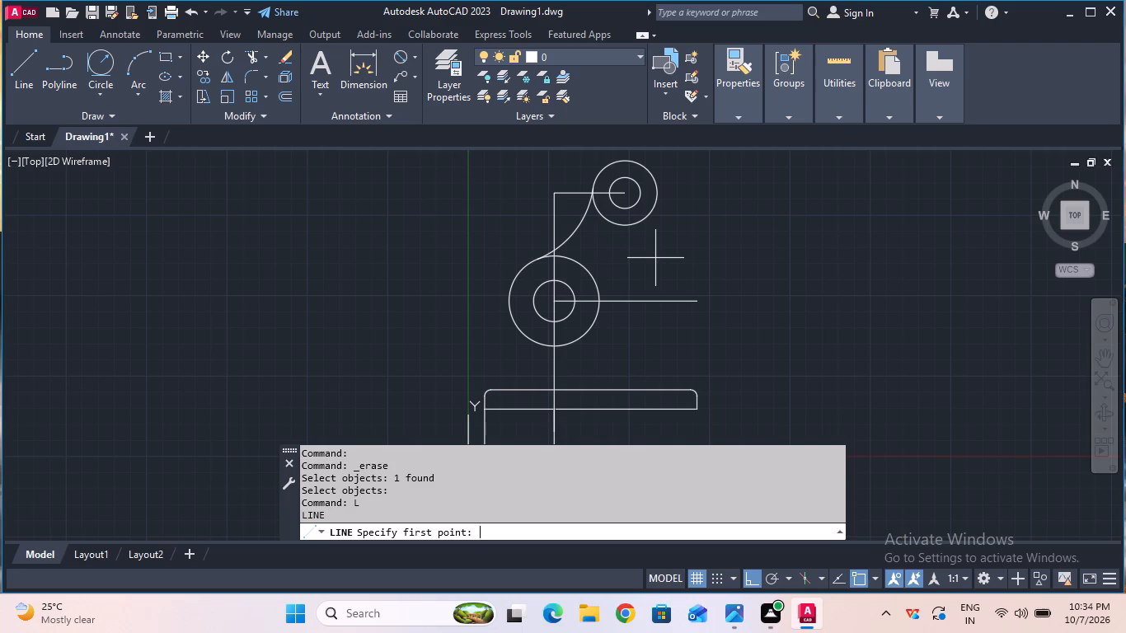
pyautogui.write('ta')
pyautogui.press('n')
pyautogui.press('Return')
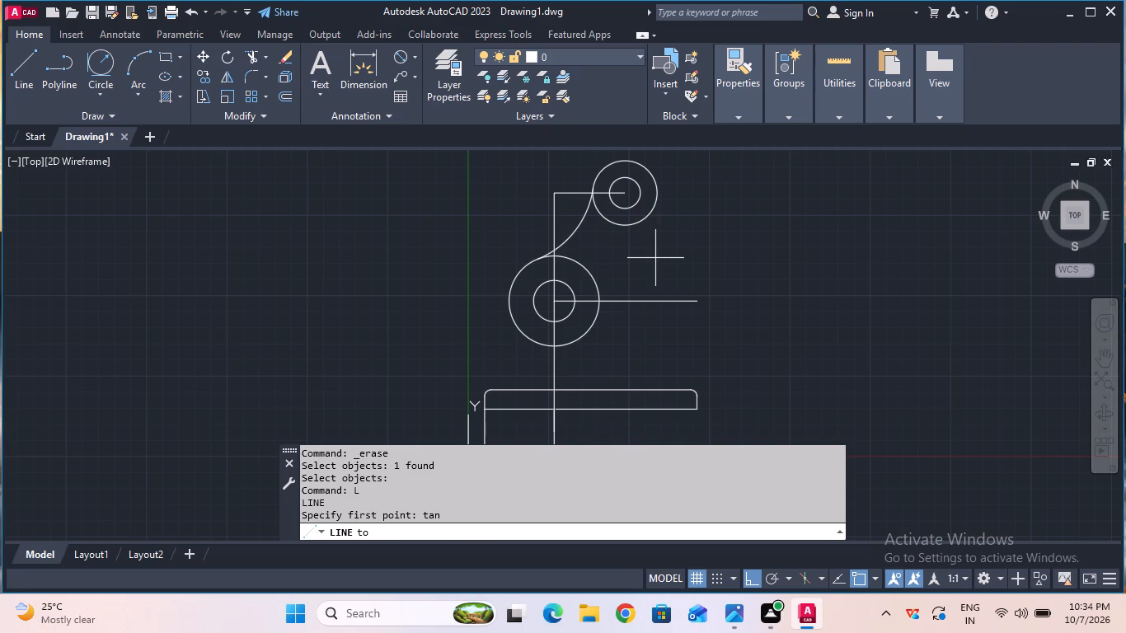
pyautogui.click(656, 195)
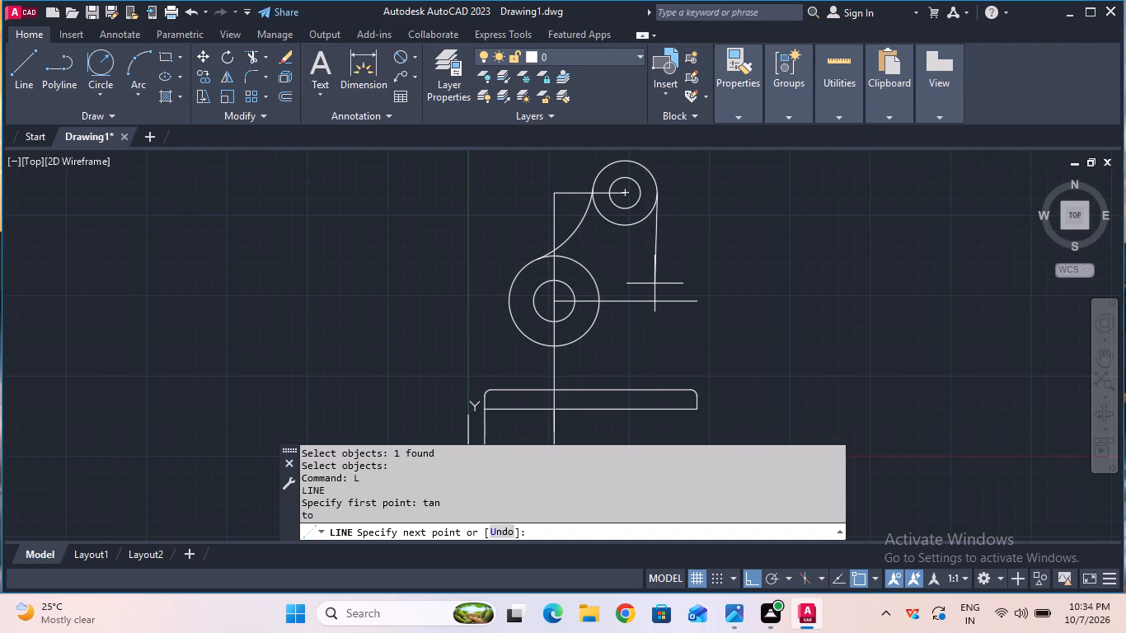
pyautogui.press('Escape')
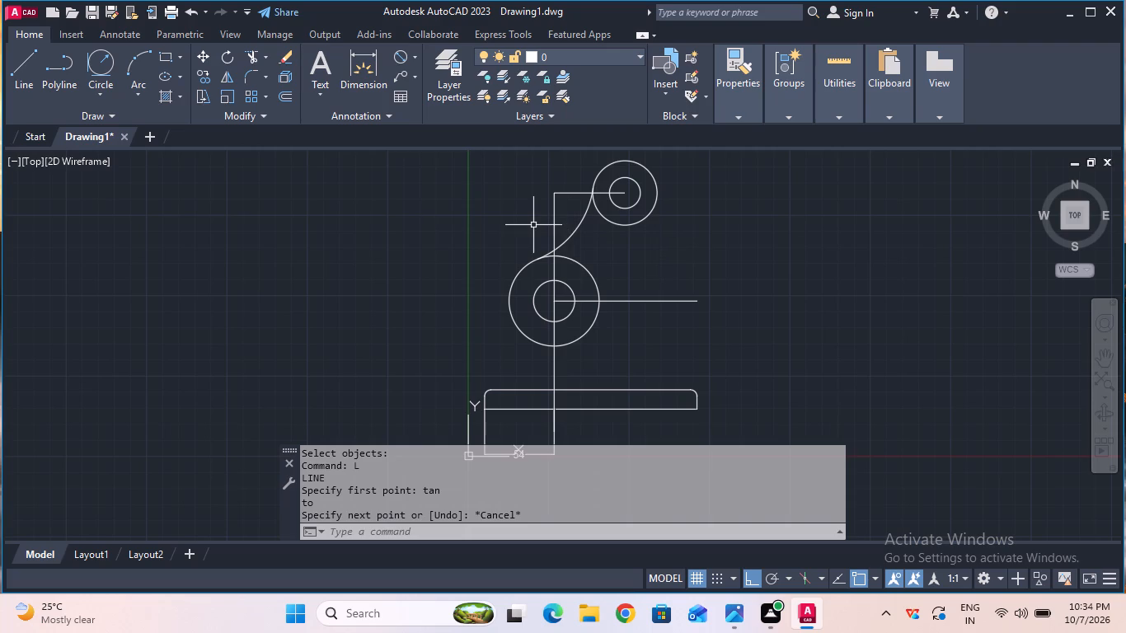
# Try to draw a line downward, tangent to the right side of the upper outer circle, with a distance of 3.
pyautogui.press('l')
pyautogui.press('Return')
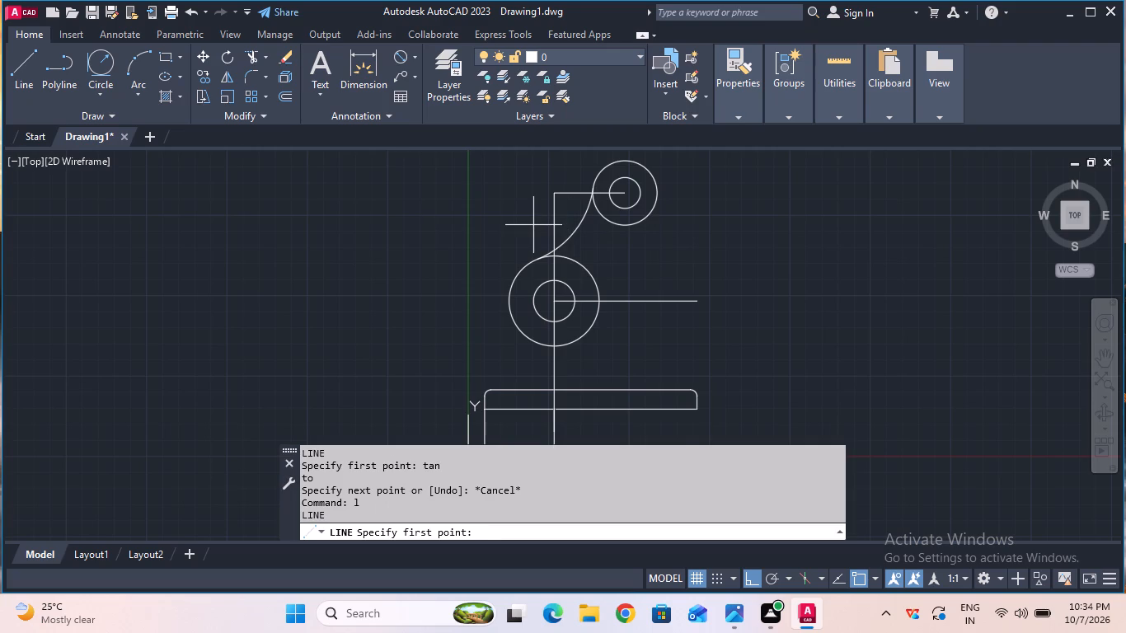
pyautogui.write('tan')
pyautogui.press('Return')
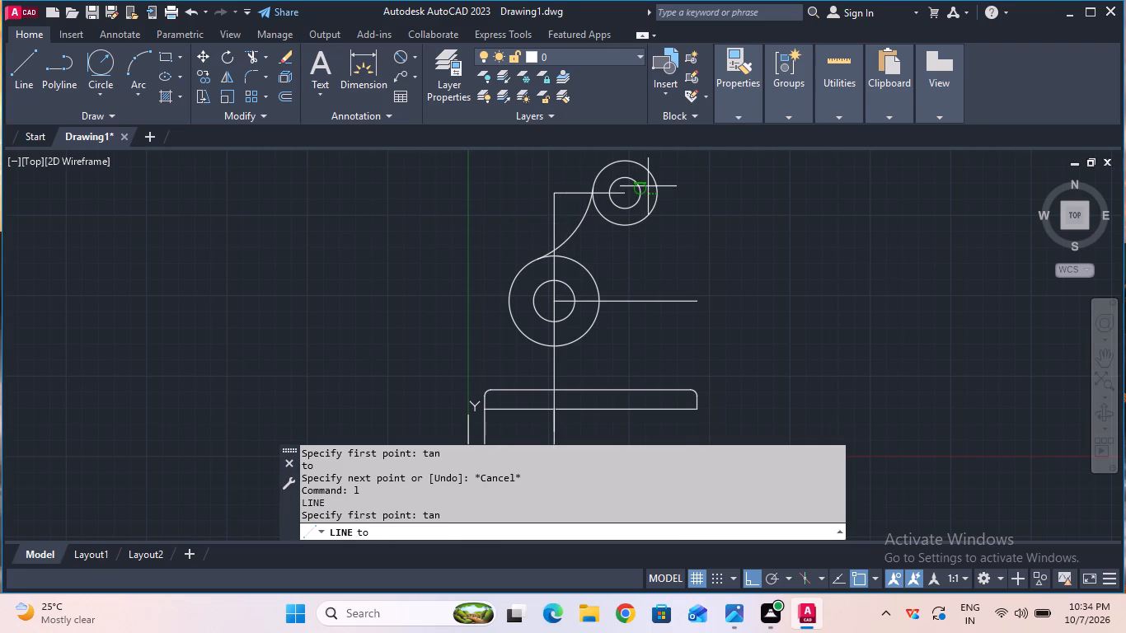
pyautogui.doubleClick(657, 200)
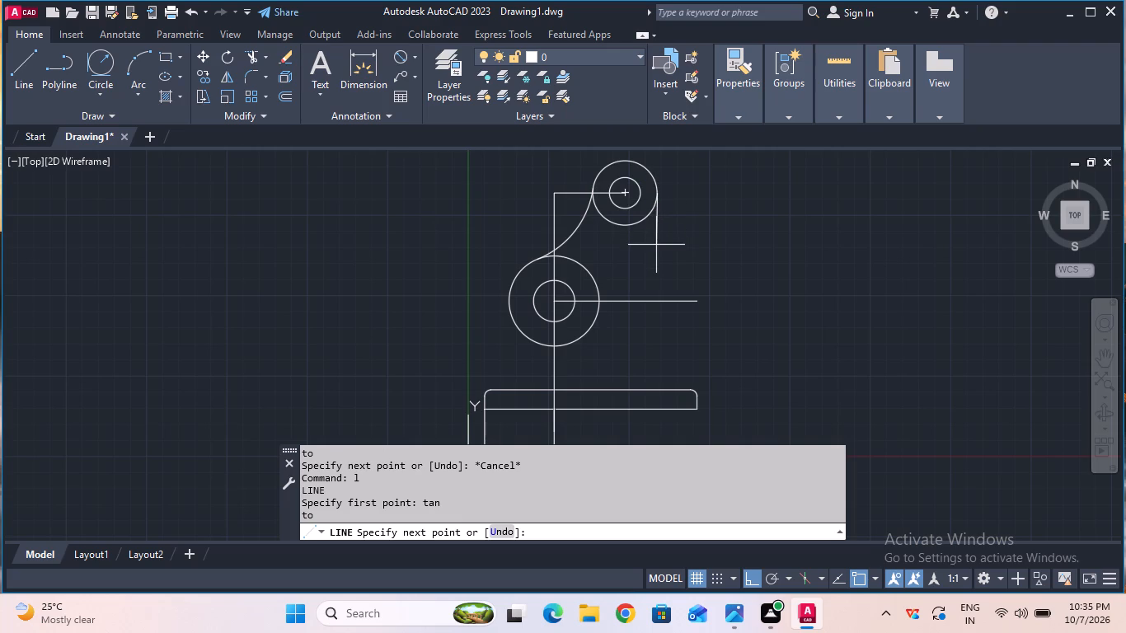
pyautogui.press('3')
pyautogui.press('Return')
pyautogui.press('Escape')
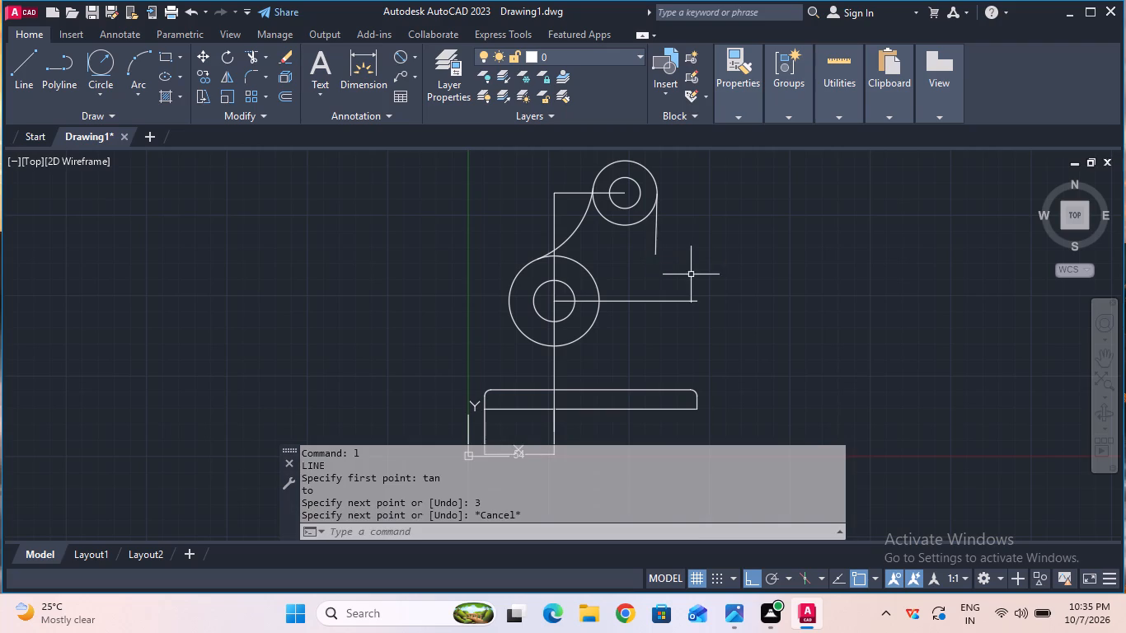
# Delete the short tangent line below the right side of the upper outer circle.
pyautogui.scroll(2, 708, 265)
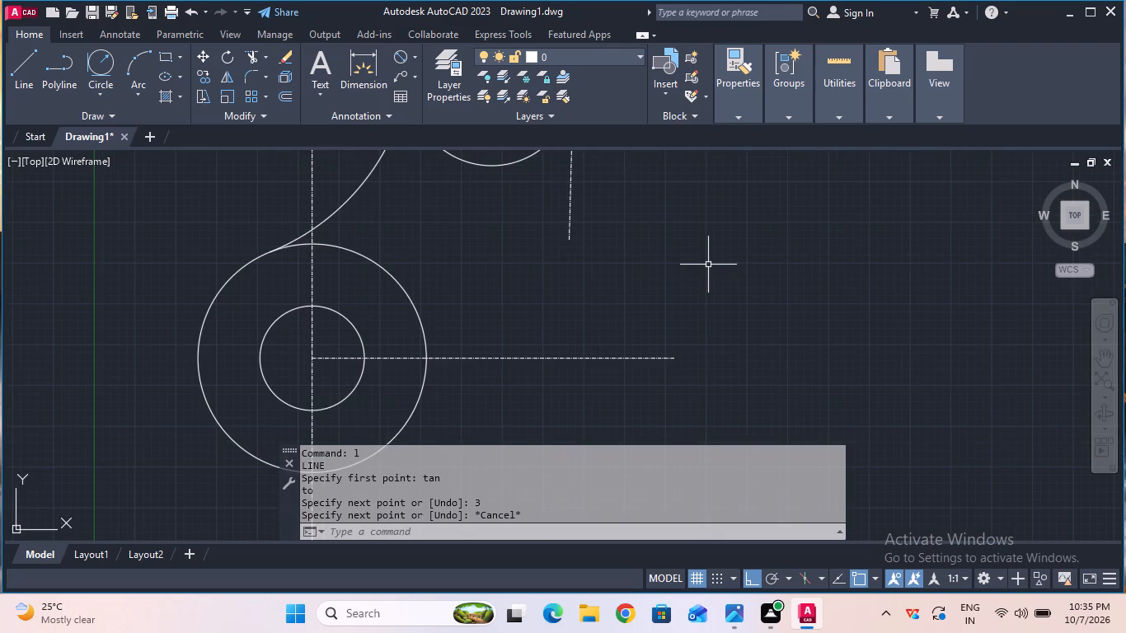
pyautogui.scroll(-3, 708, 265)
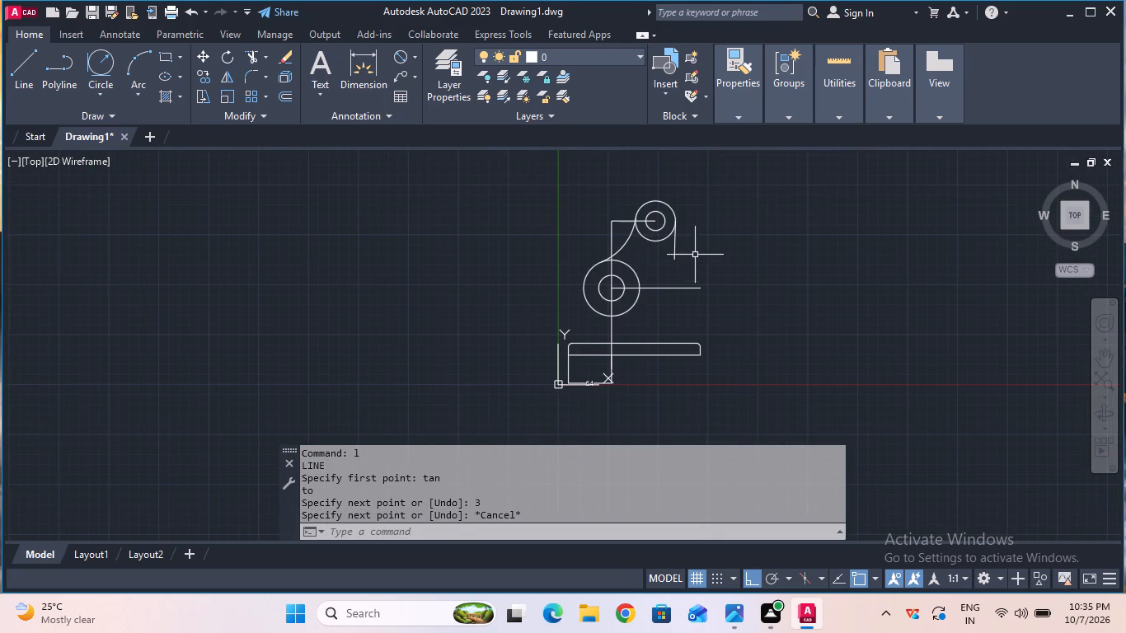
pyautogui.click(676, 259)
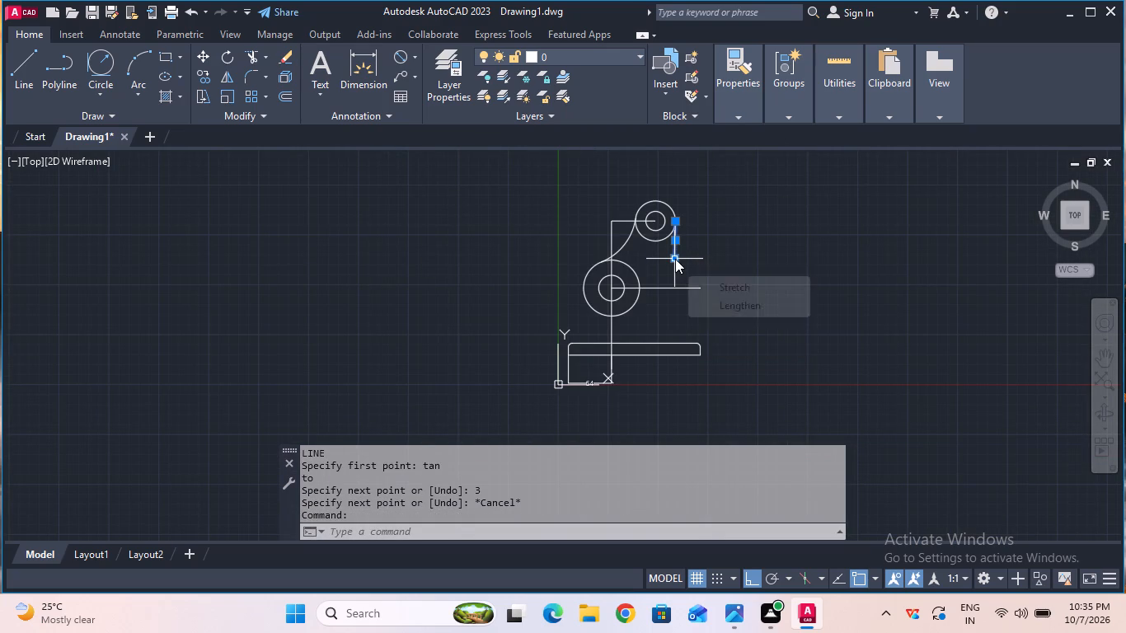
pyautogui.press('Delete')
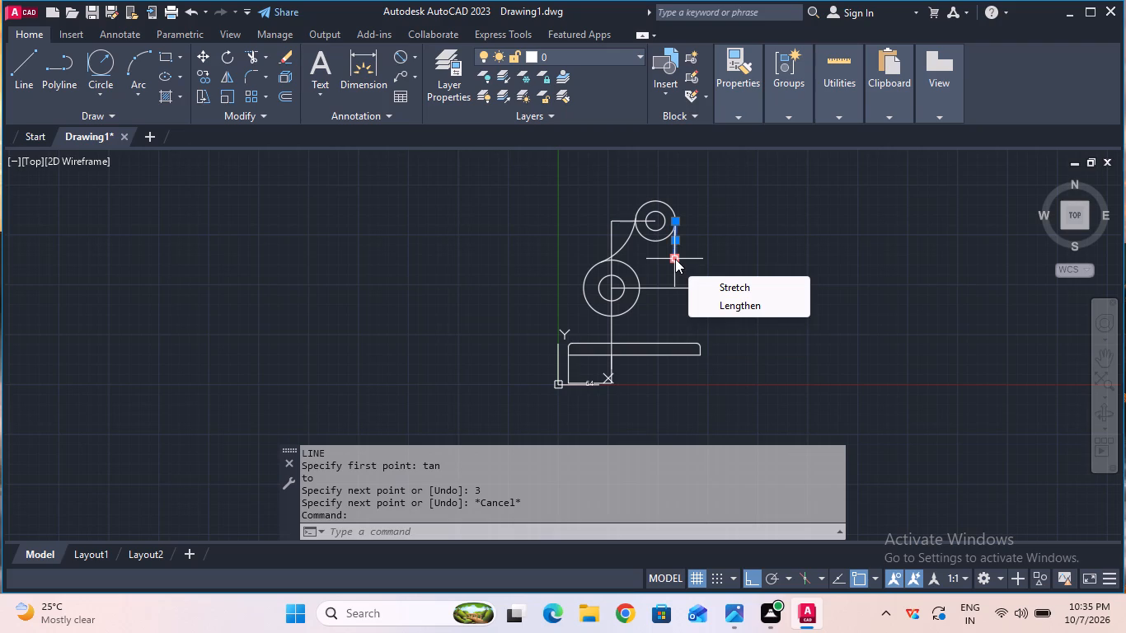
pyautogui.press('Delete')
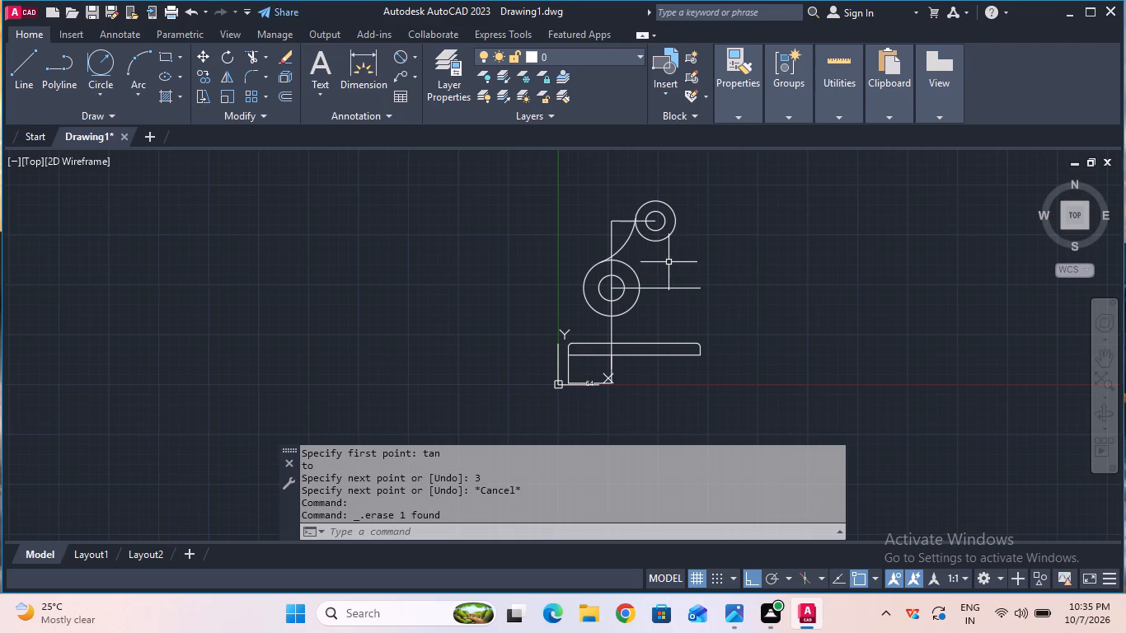
# Set the current linetype to ByBlock and draw a vertical line from the upper outer circle's right quadrant down to the base's top edge.
pyautogui.click(753, 114)
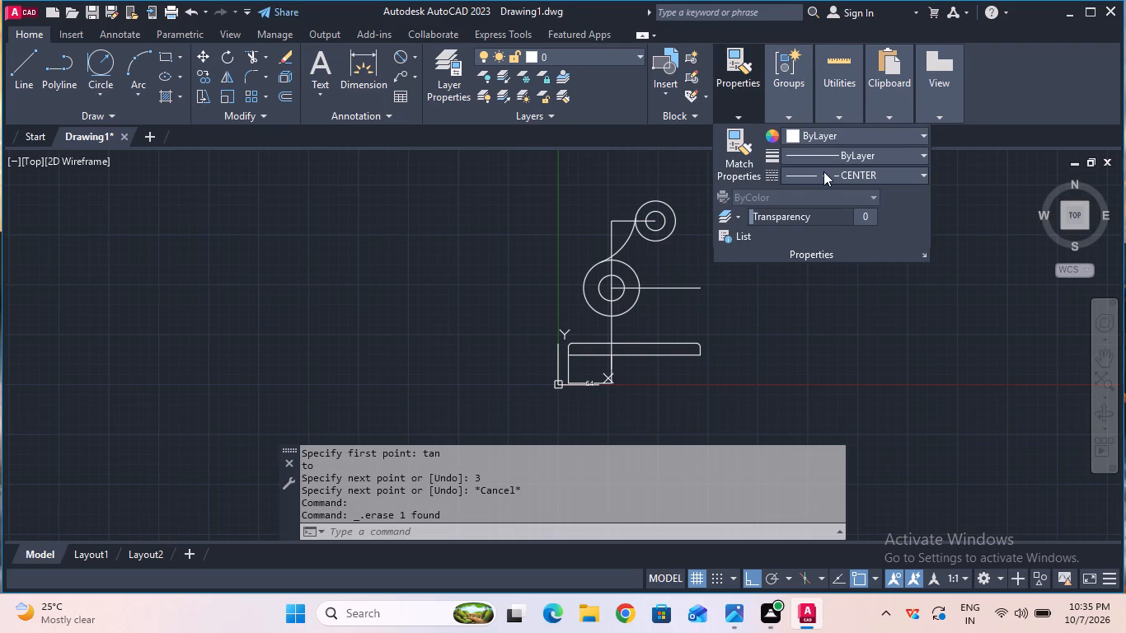
pyautogui.click(823, 171)
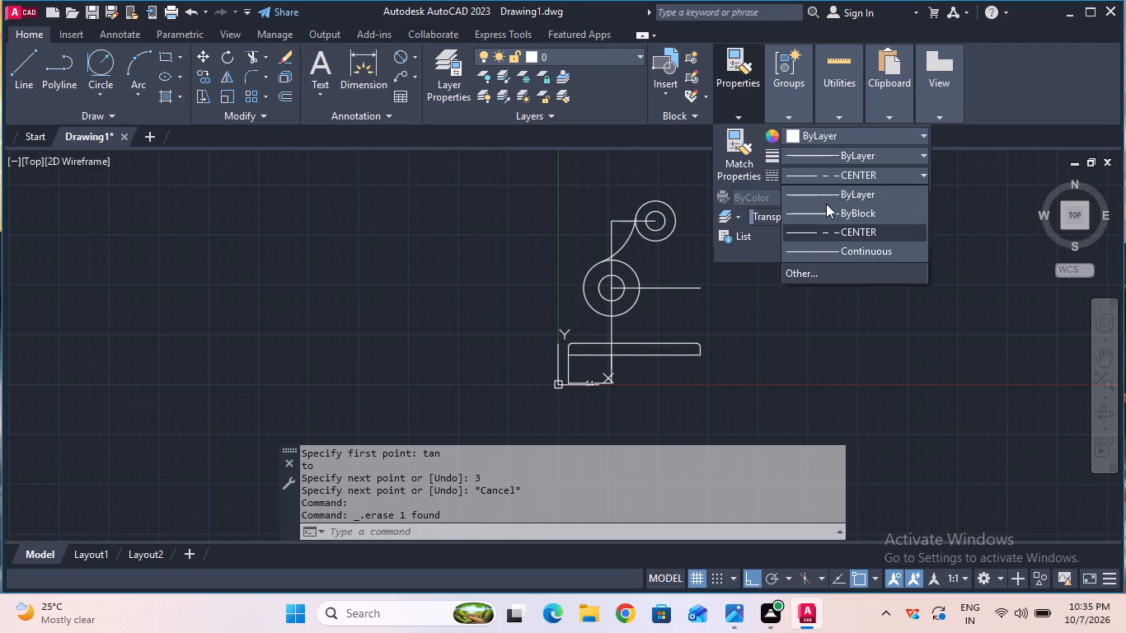
pyautogui.click(826, 214)
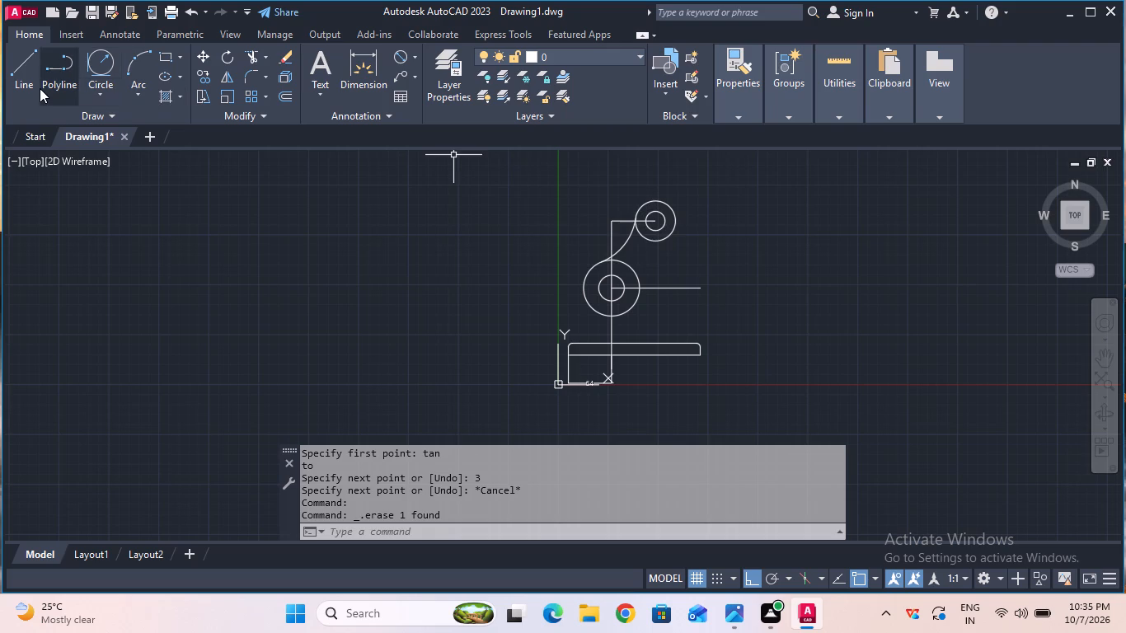
pyautogui.click(19, 80)
pyautogui.click(676, 219)
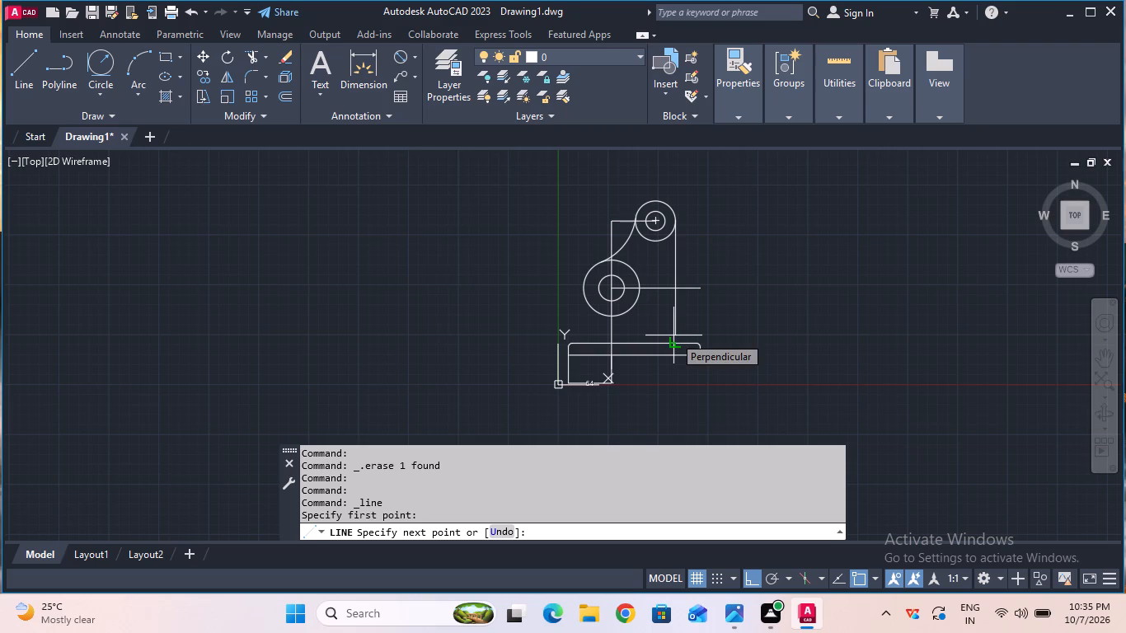
pyautogui.scroll(1, 673, 335)
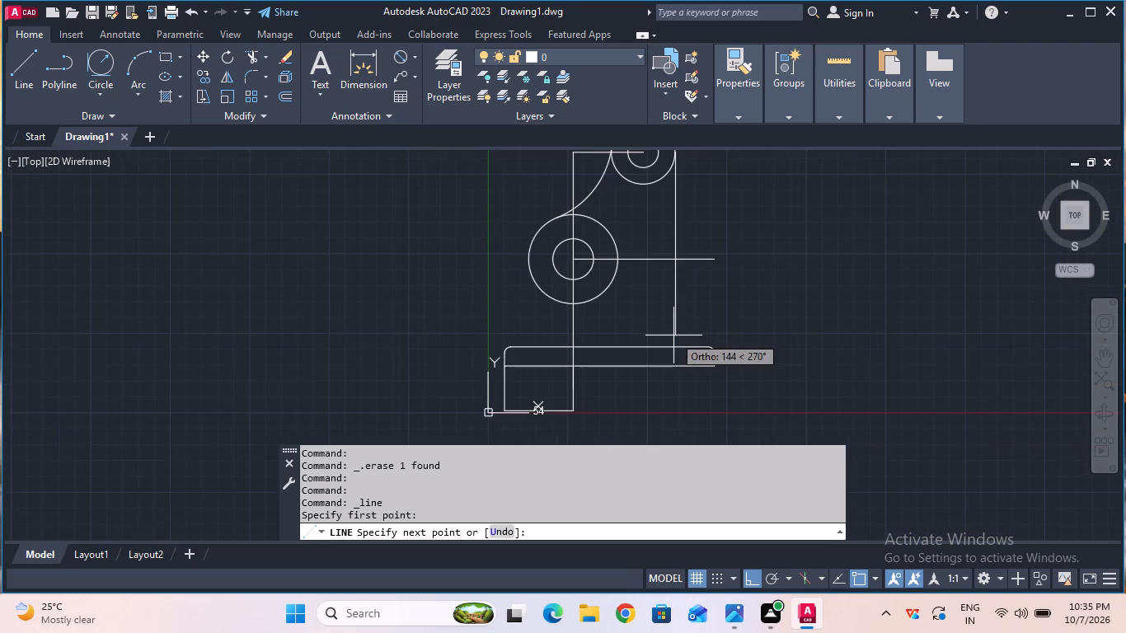
pyautogui.click(674, 346)
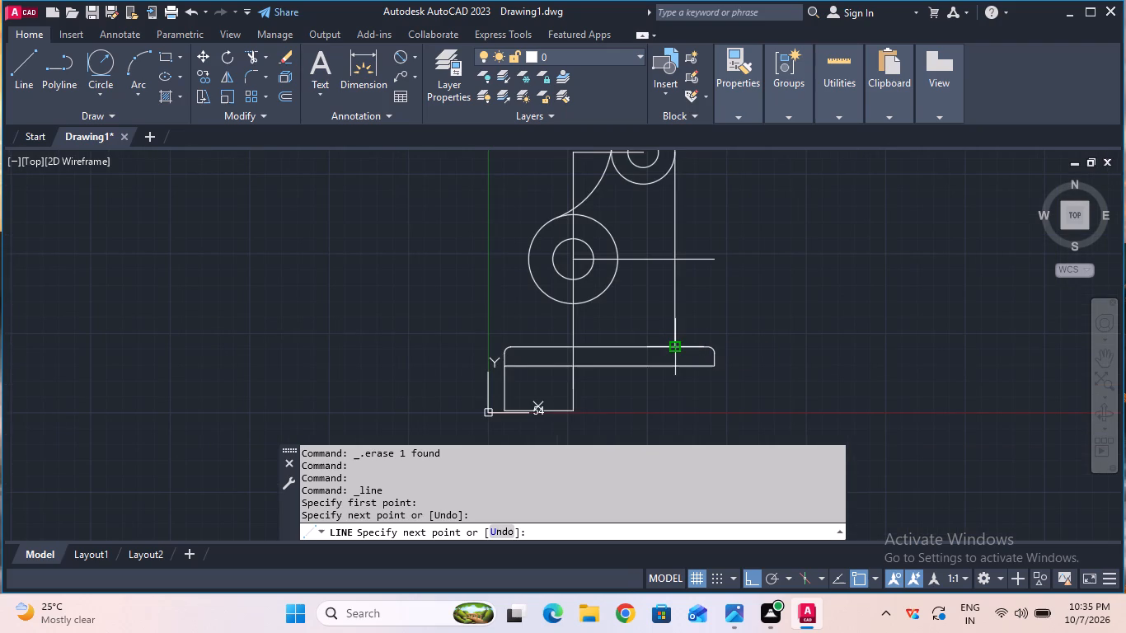
pyautogui.press('Escape')
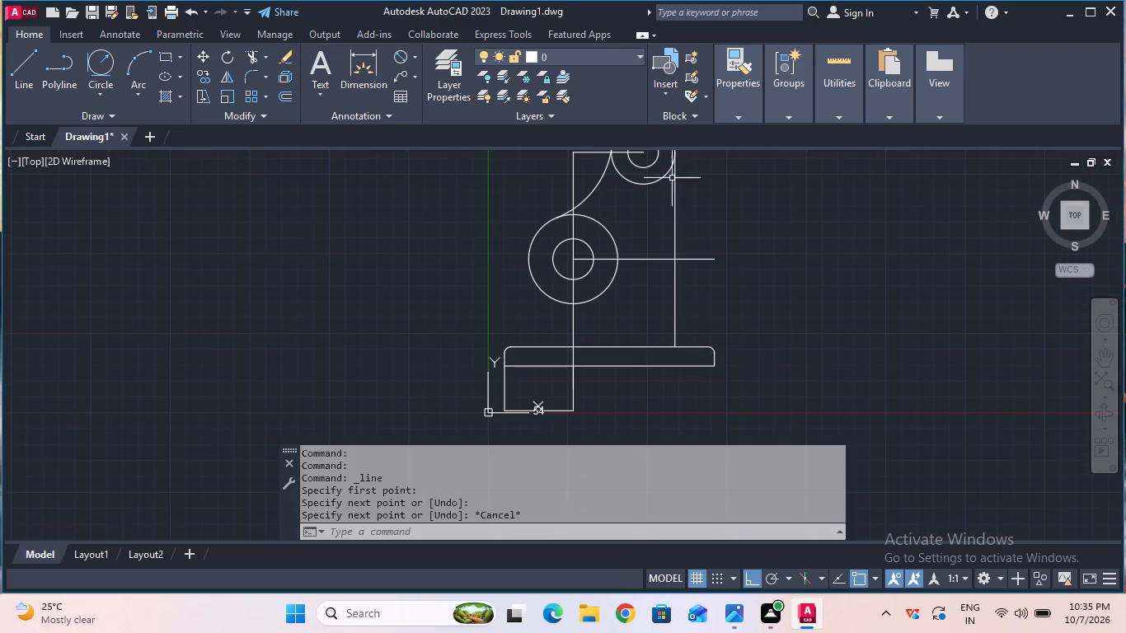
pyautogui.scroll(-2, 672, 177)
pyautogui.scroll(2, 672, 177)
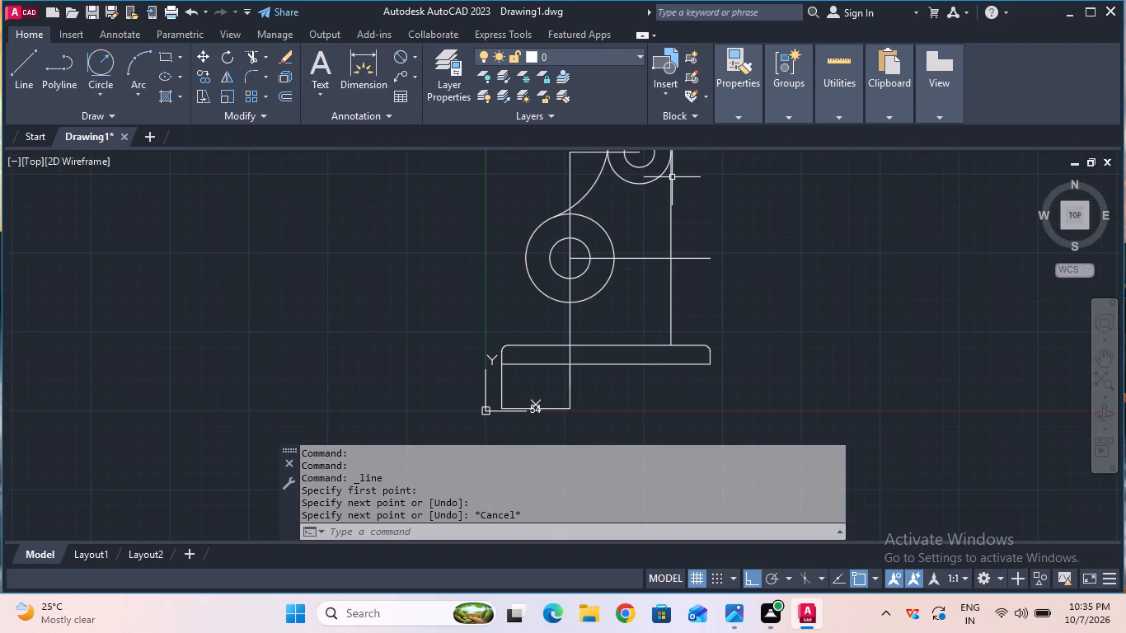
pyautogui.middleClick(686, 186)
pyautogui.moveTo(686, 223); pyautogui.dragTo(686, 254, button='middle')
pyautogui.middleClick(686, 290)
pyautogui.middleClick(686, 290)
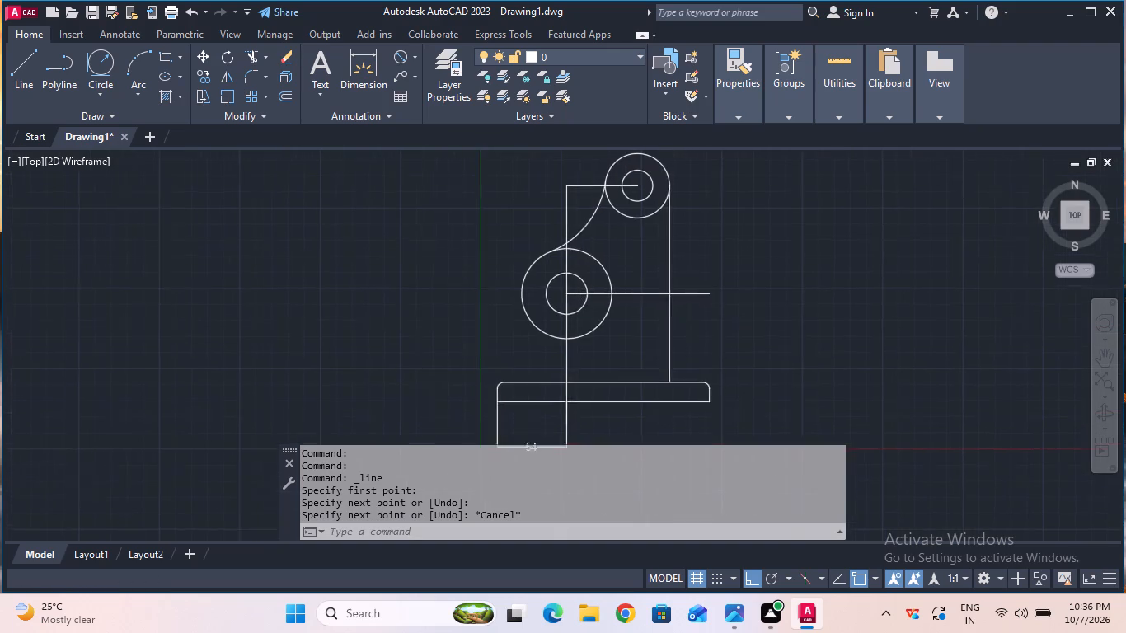
# Fillet the vertical line below the upper outer circle, where it meets the base's top edge, with a radius of 20.
pyautogui.scroll(2, 687, 183)
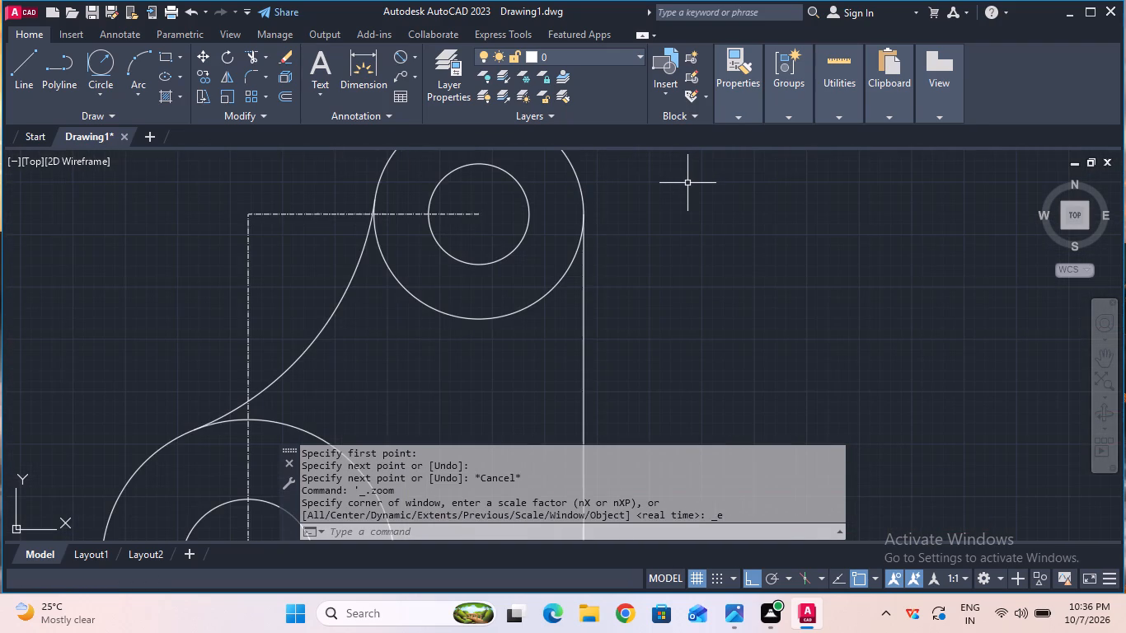
pyautogui.scroll(-3, 687, 183)
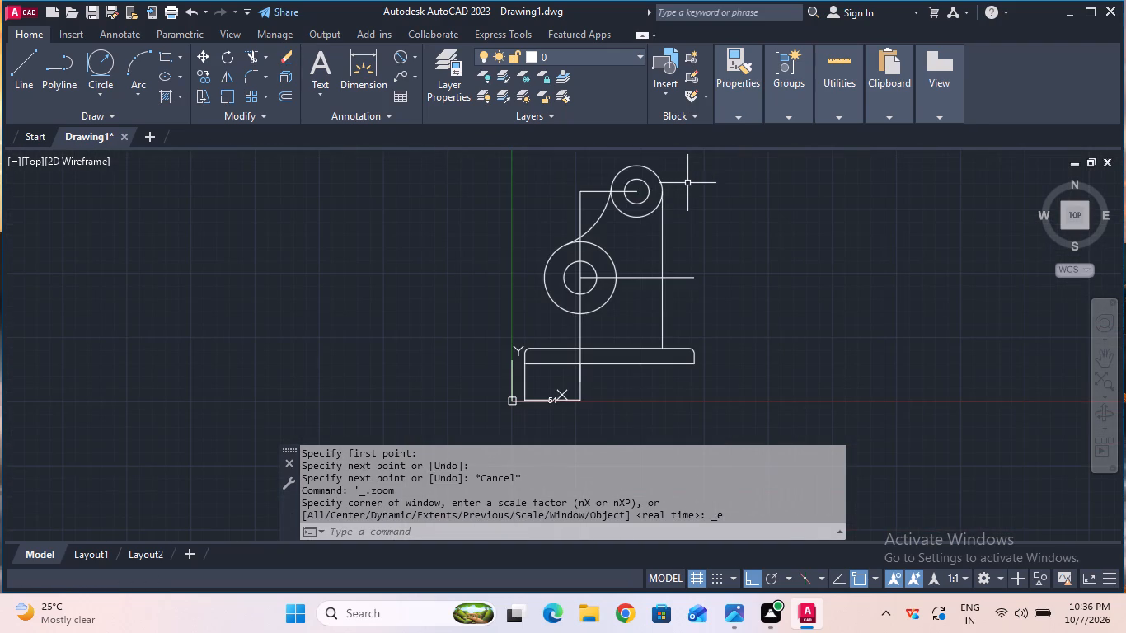
pyautogui.click(256, 75)
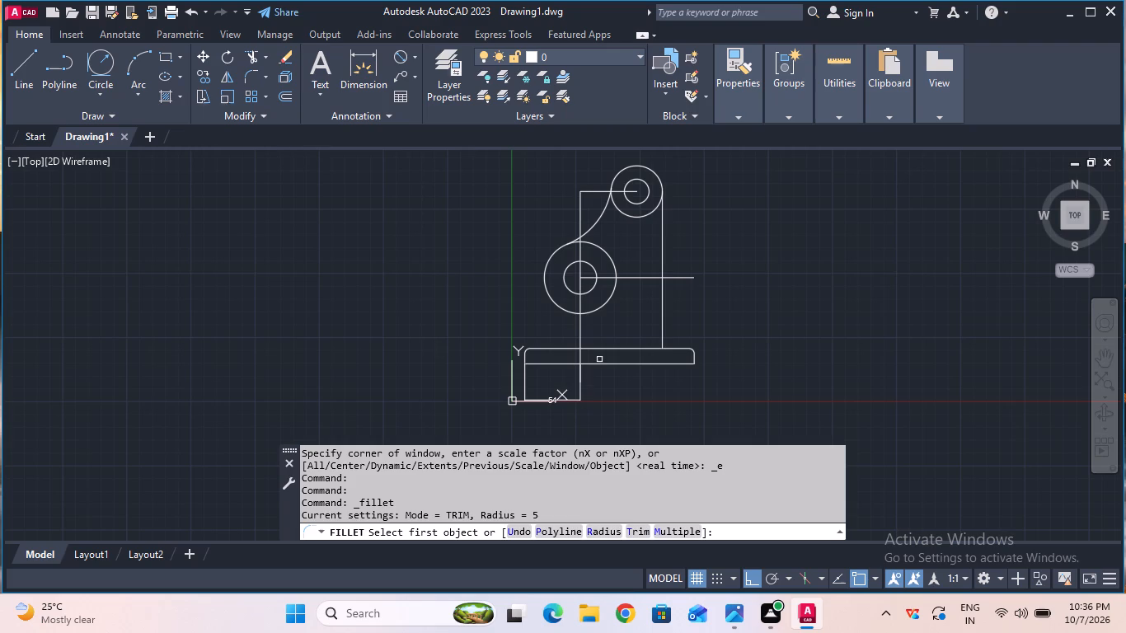
pyautogui.scroll(1, 637, 337)
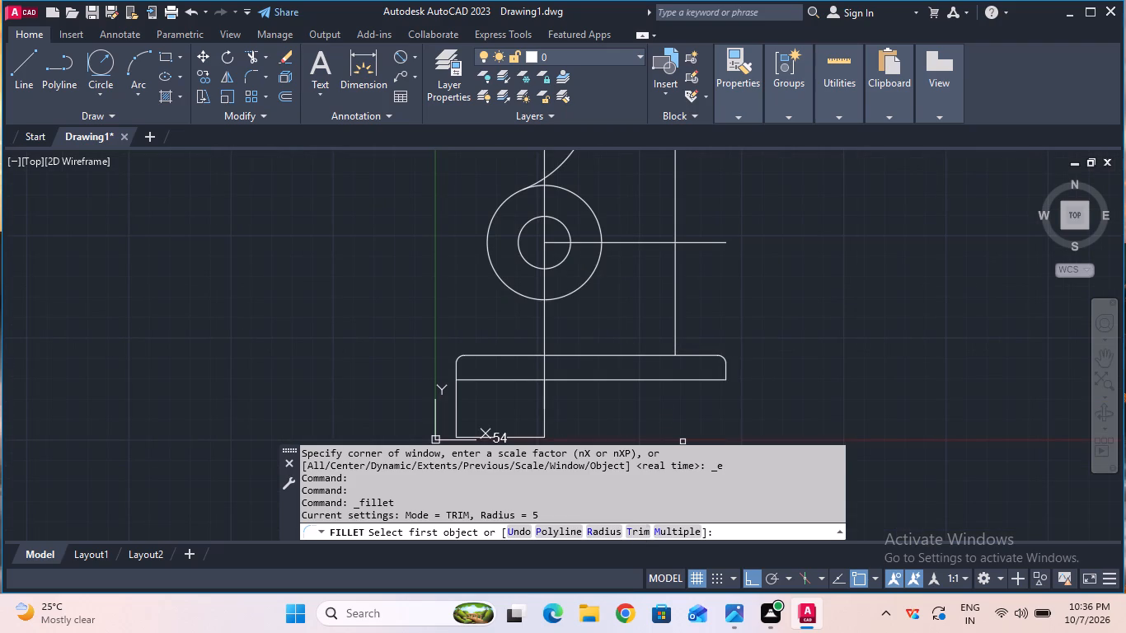
pyautogui.click(619, 531)
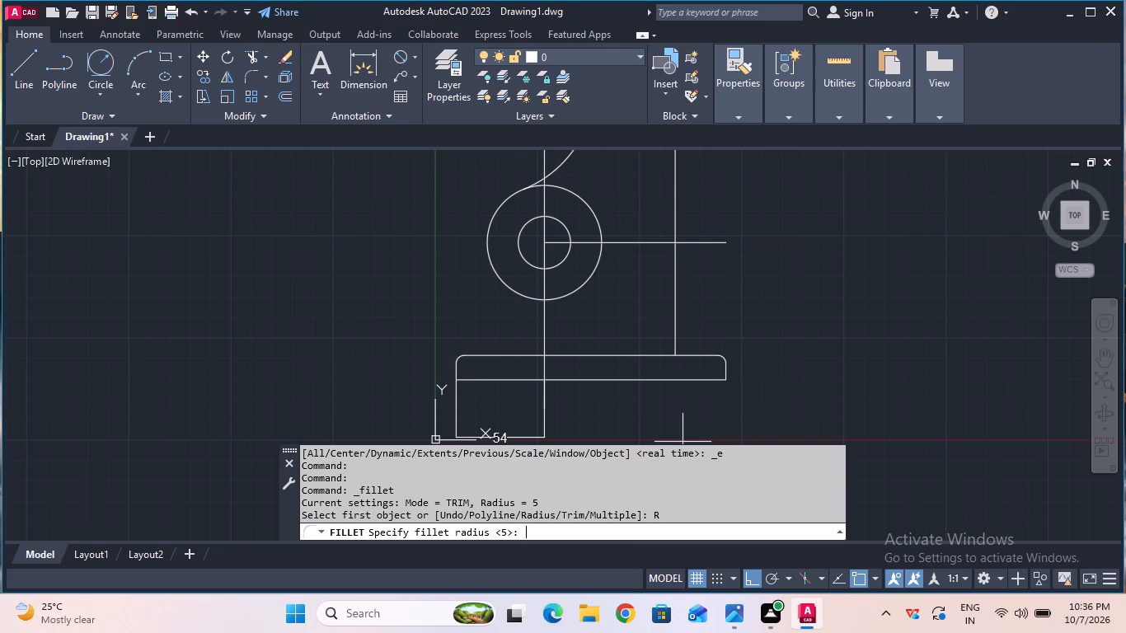
pyautogui.press('2')
pyautogui.press('0')
pyautogui.press('Return')
pyautogui.click(674, 329)
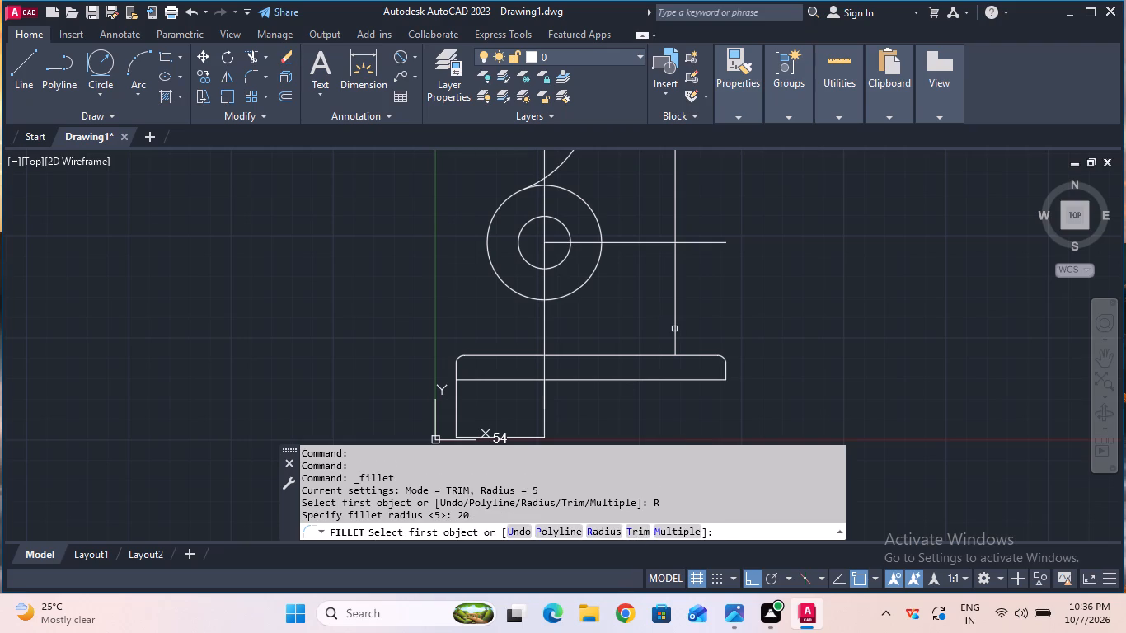
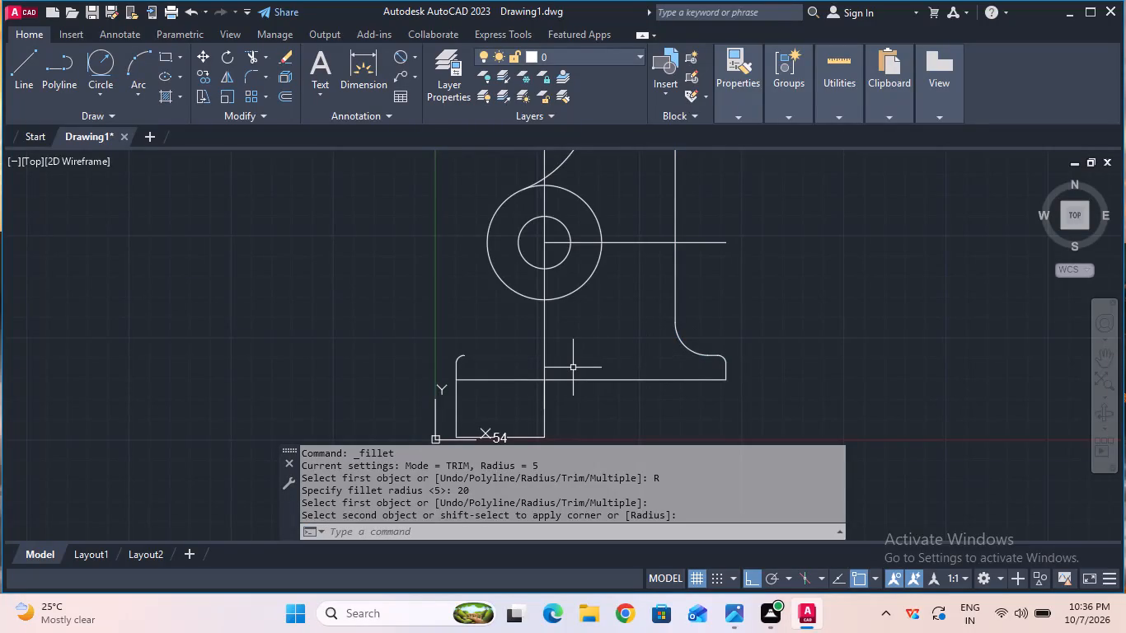
# Draw a horizontal line 80 long from the upper end of the base's left corner fillet toward the right.
pyautogui.click(30, 75)
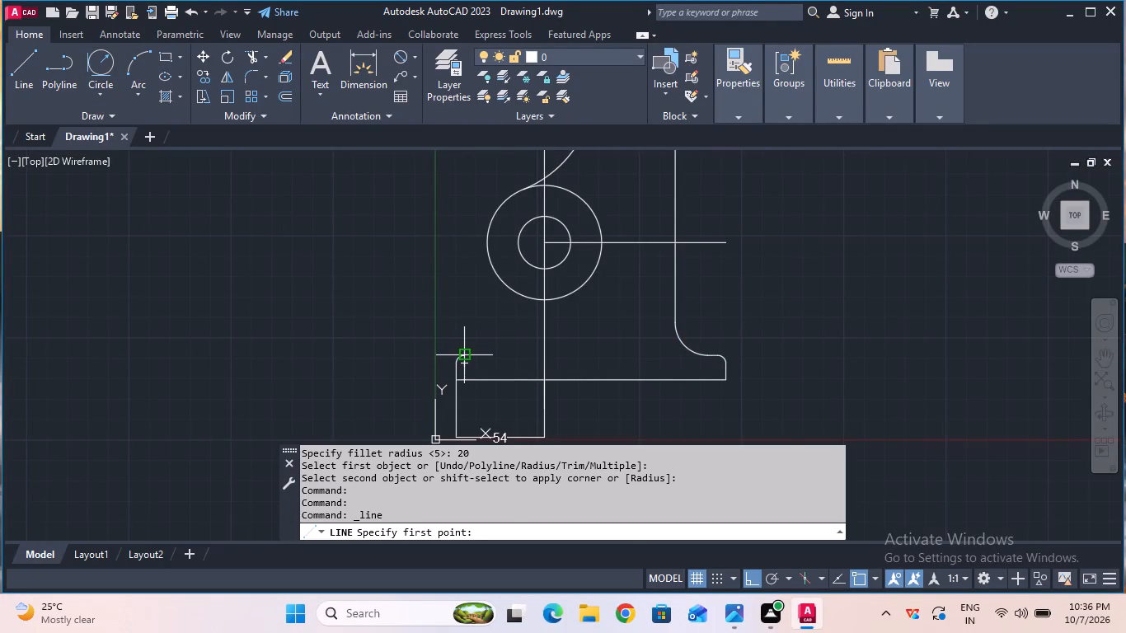
pyautogui.click(462, 353)
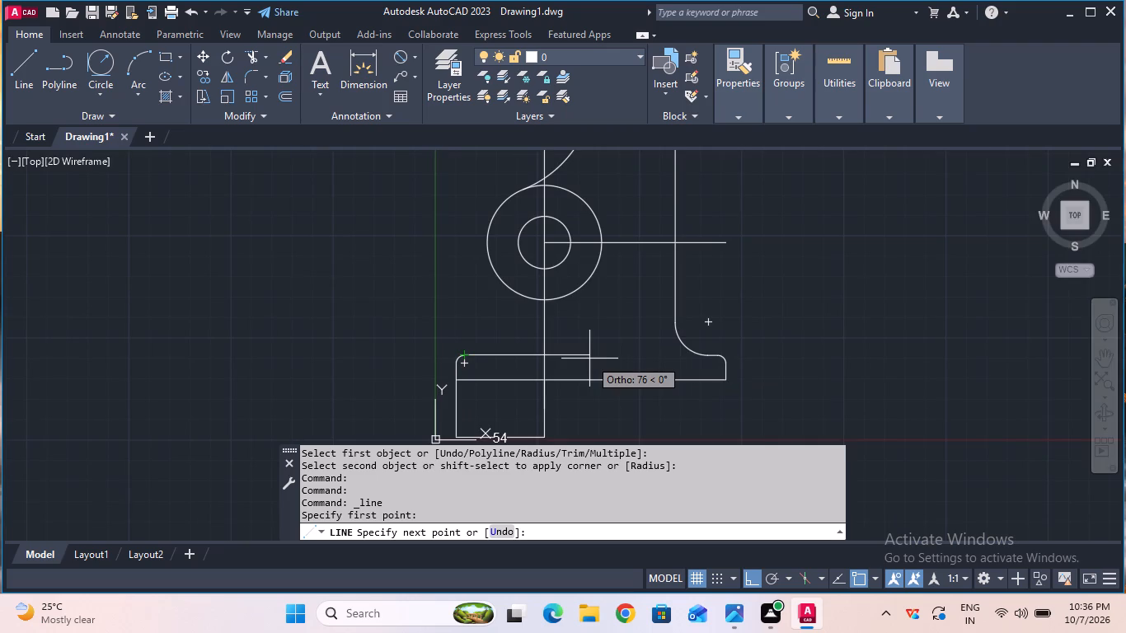
pyautogui.write('80')
pyautogui.press('Return')
pyautogui.press('Escape')
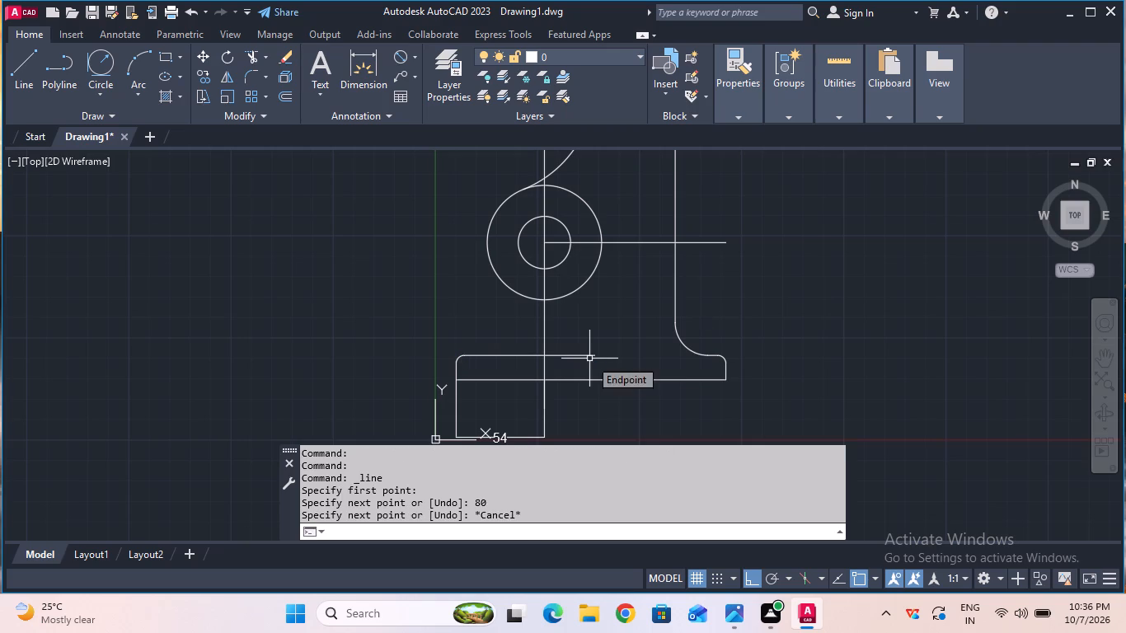
# Extend the base's top line rightward to meet the fillets at the base's right end.
pyautogui.click(265, 54)
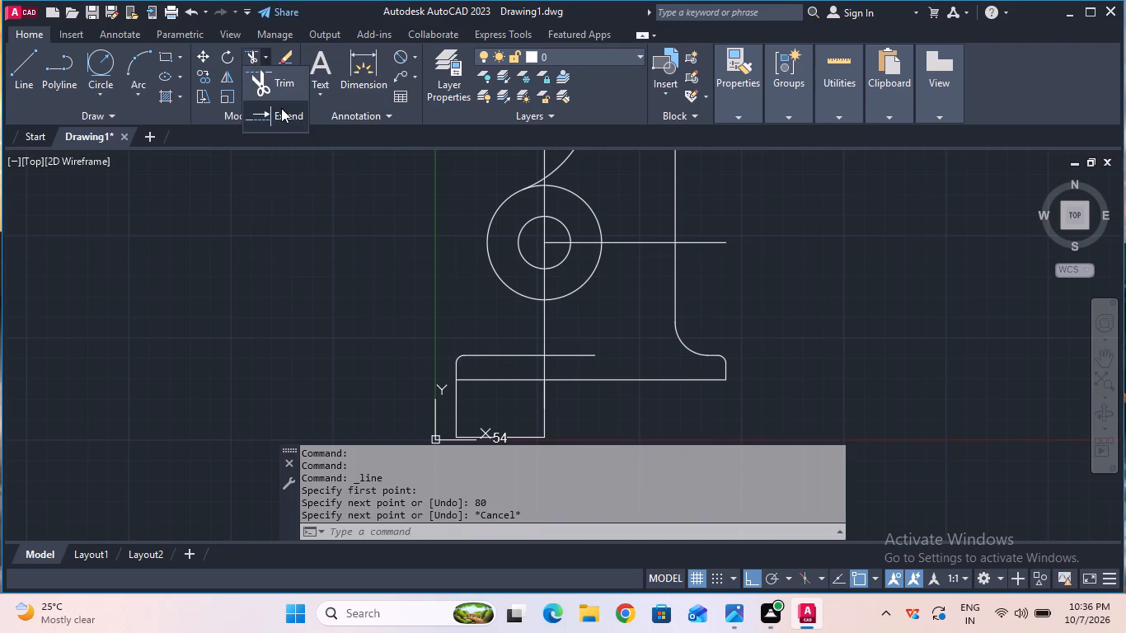
pyautogui.click(281, 108)
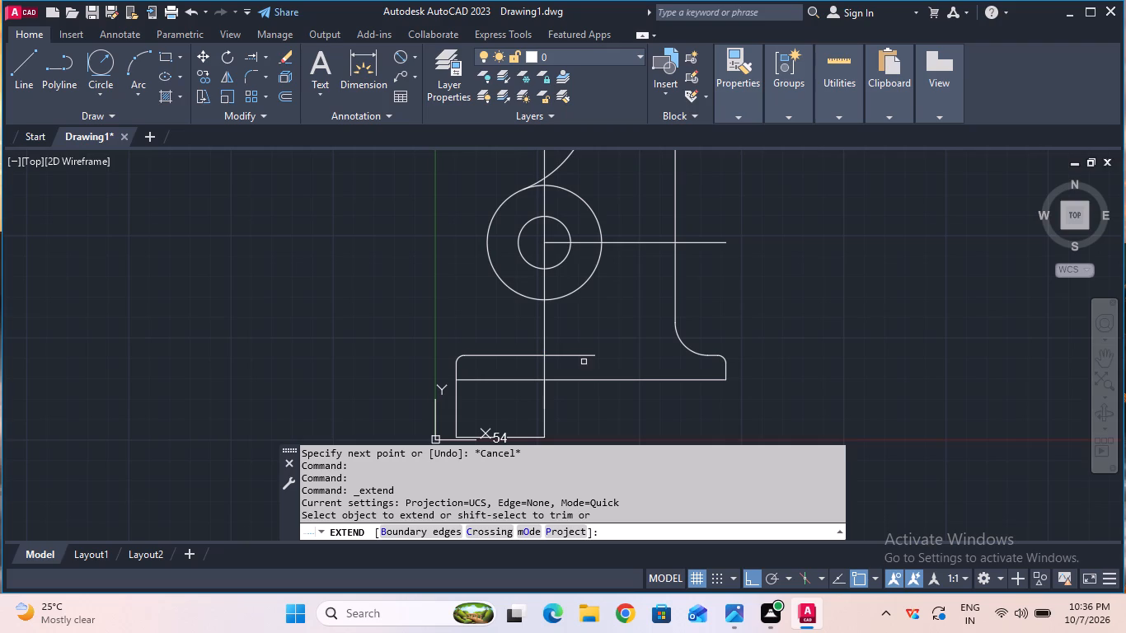
pyautogui.click(586, 358)
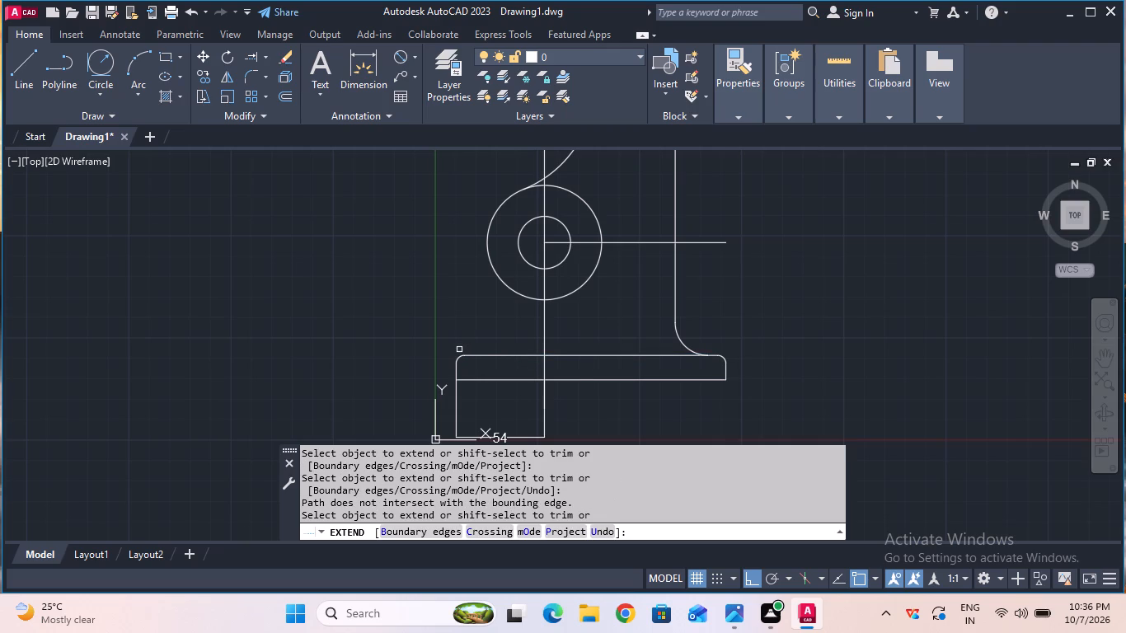
pyautogui.press('Escape')
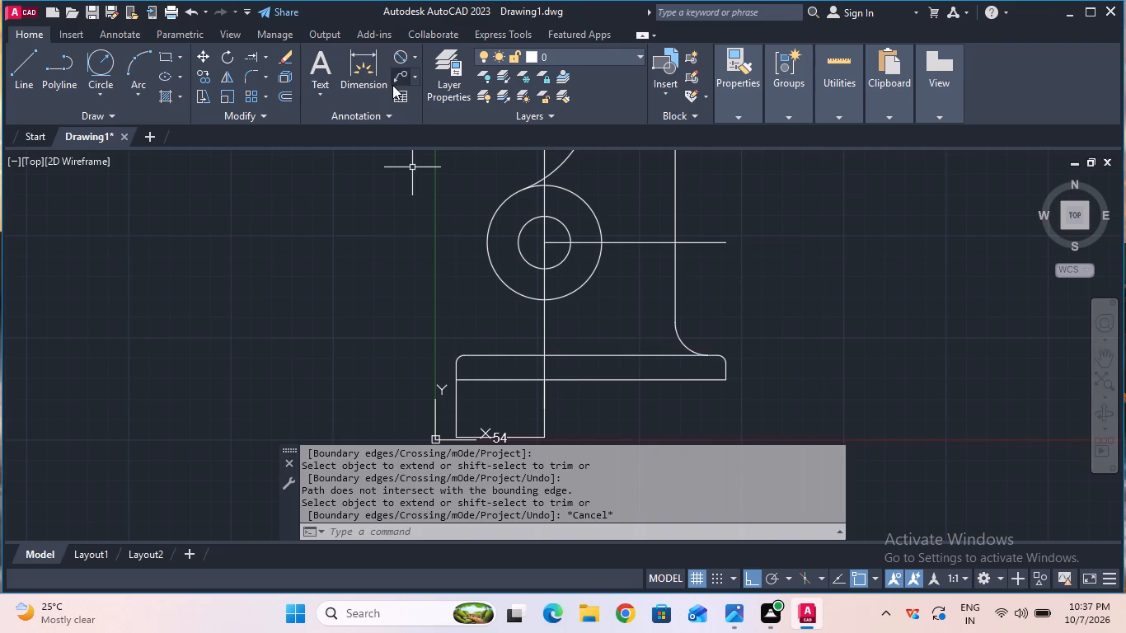
# Measure the radius of the fillet between the right vertical line and the base's top edge.
pyautogui.click(416, 65)
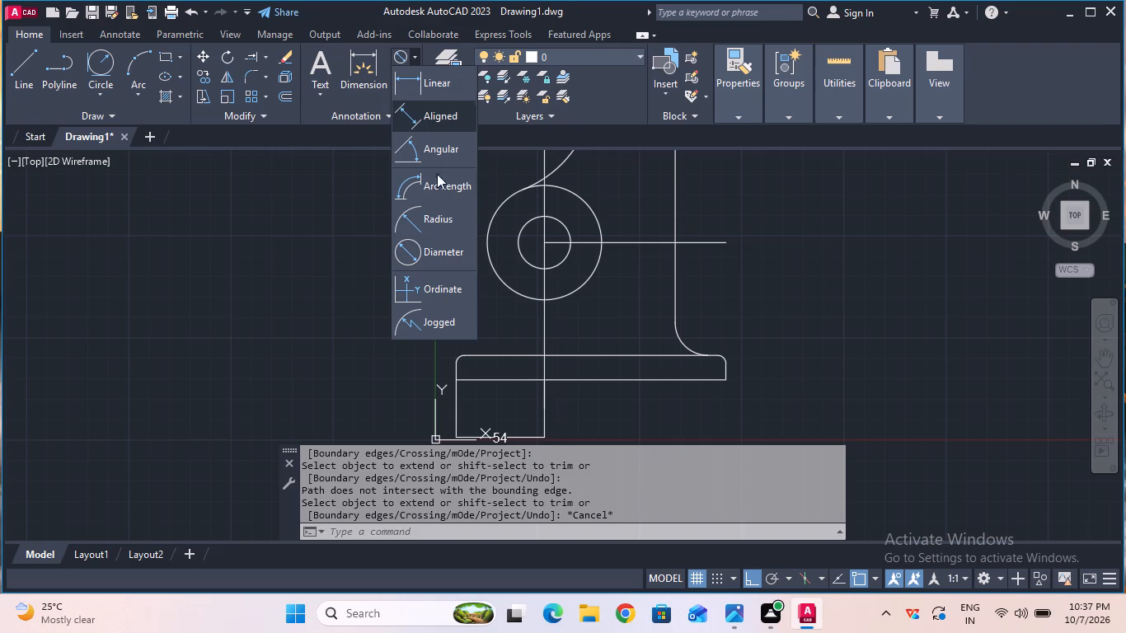
pyautogui.click(444, 213)
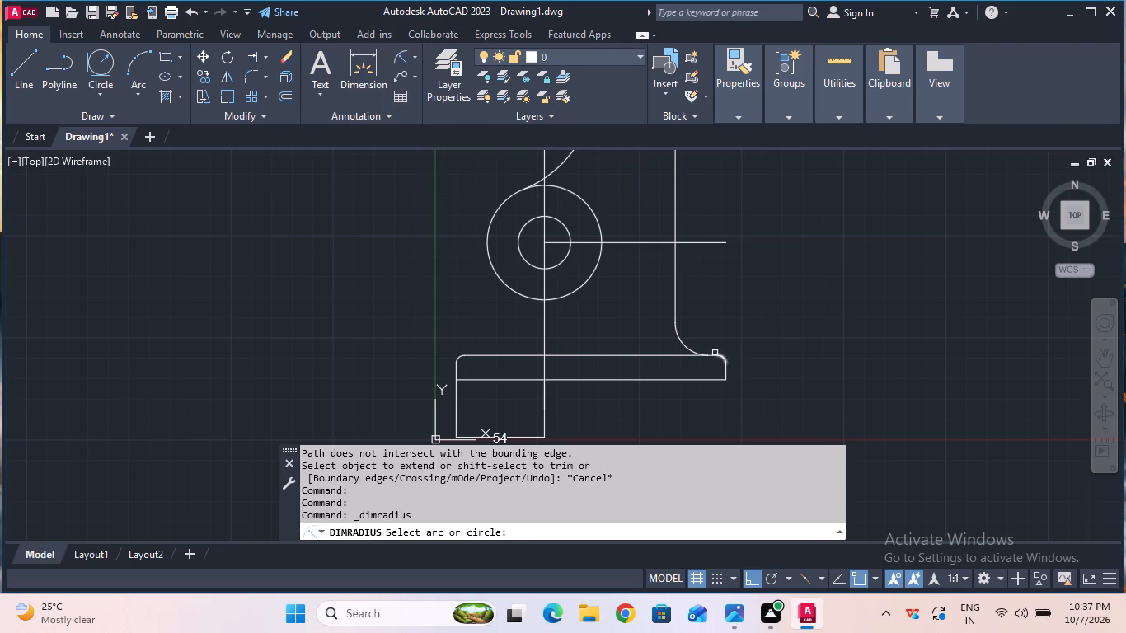
pyautogui.click(684, 343)
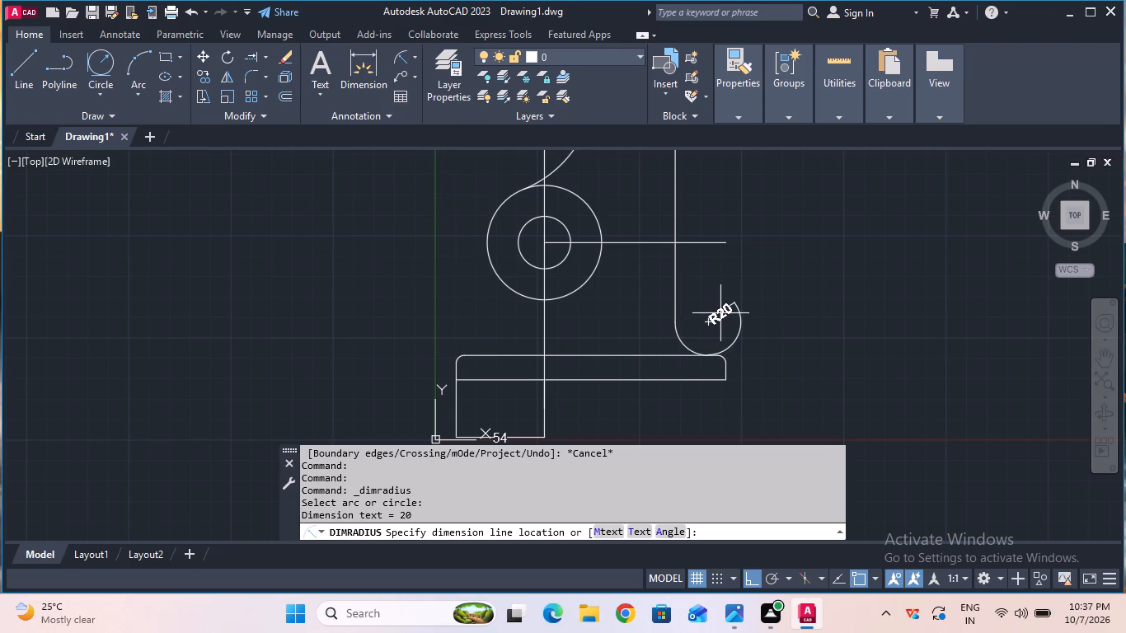
pyautogui.press('Escape')
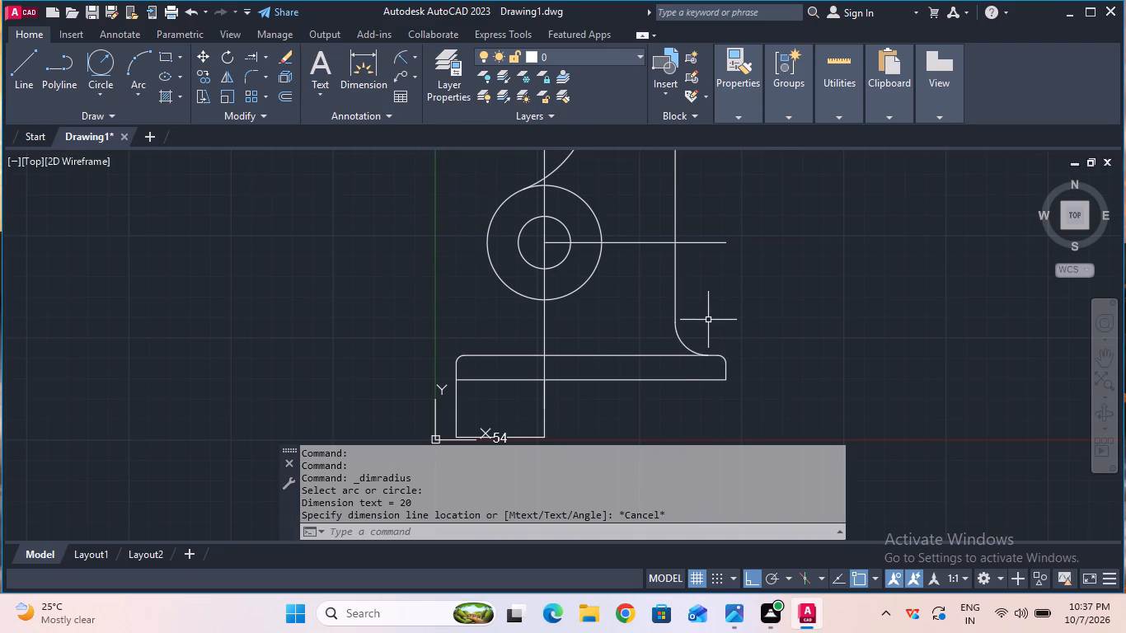
# Offset the right vertical line by 15 toward the inside of the bracket.
pyautogui.scroll(-1, 709, 293)
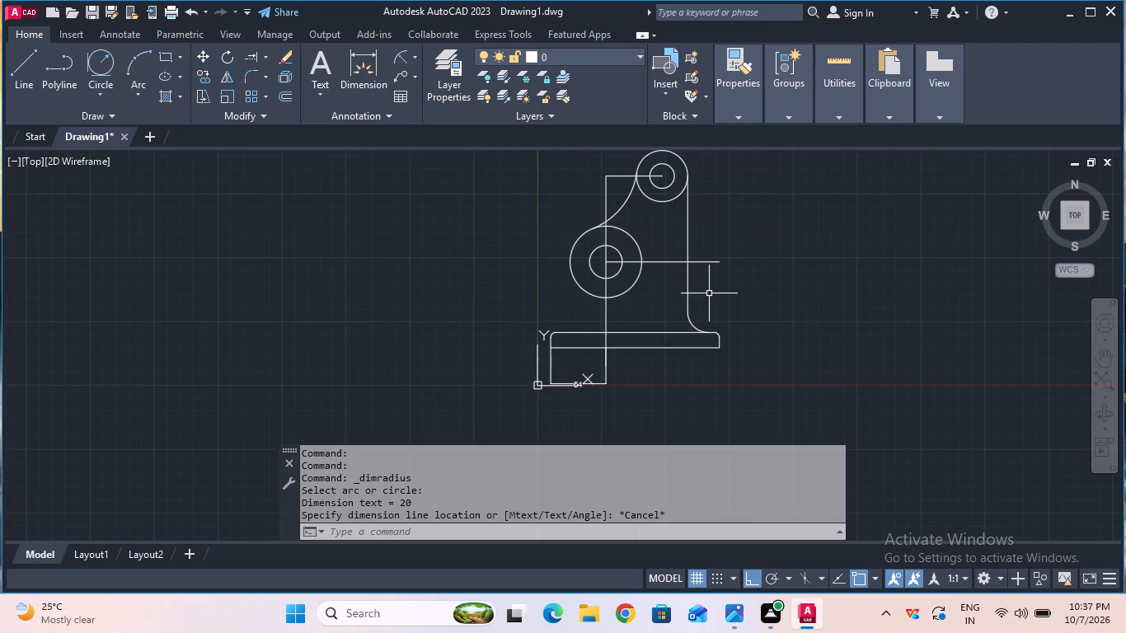
pyautogui.click(284, 96)
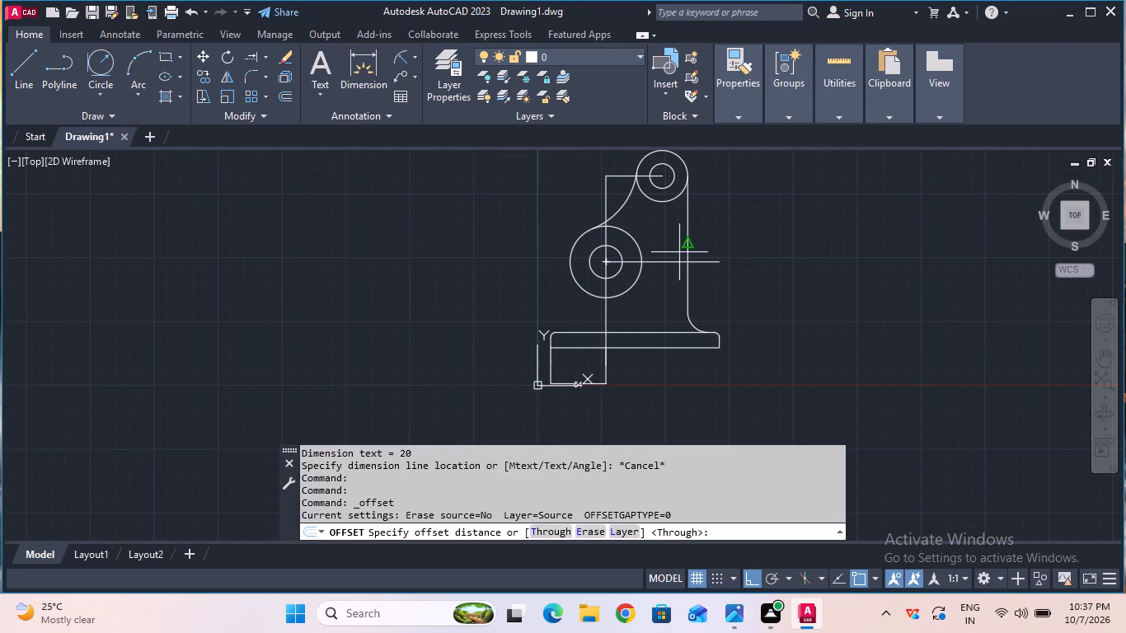
pyautogui.click(687, 244)
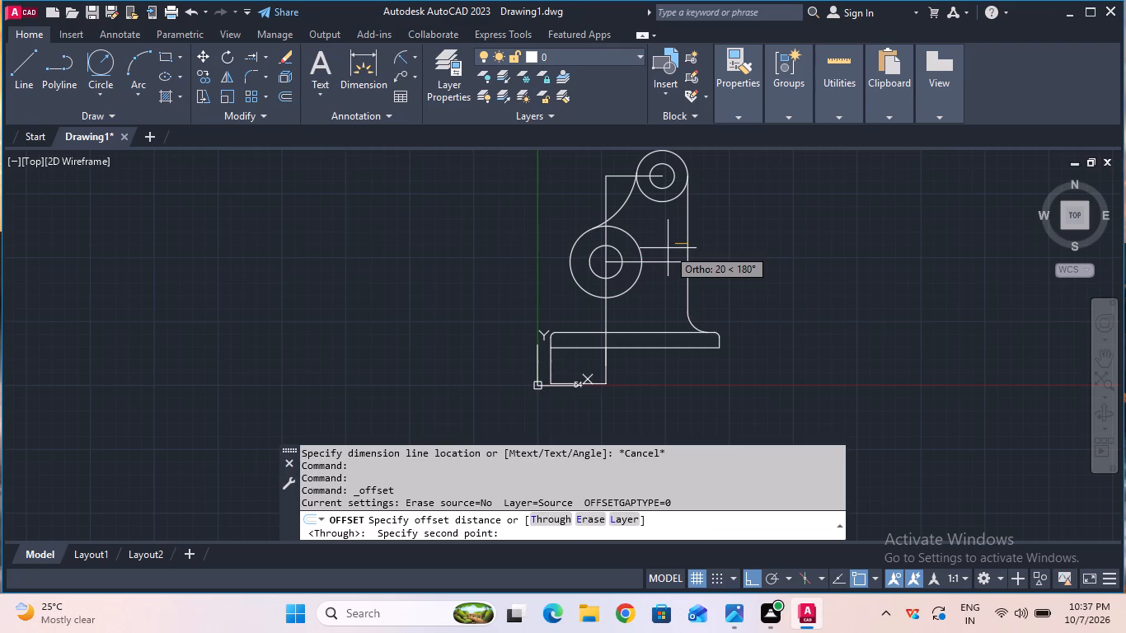
pyautogui.write('15')
pyautogui.press('Return')
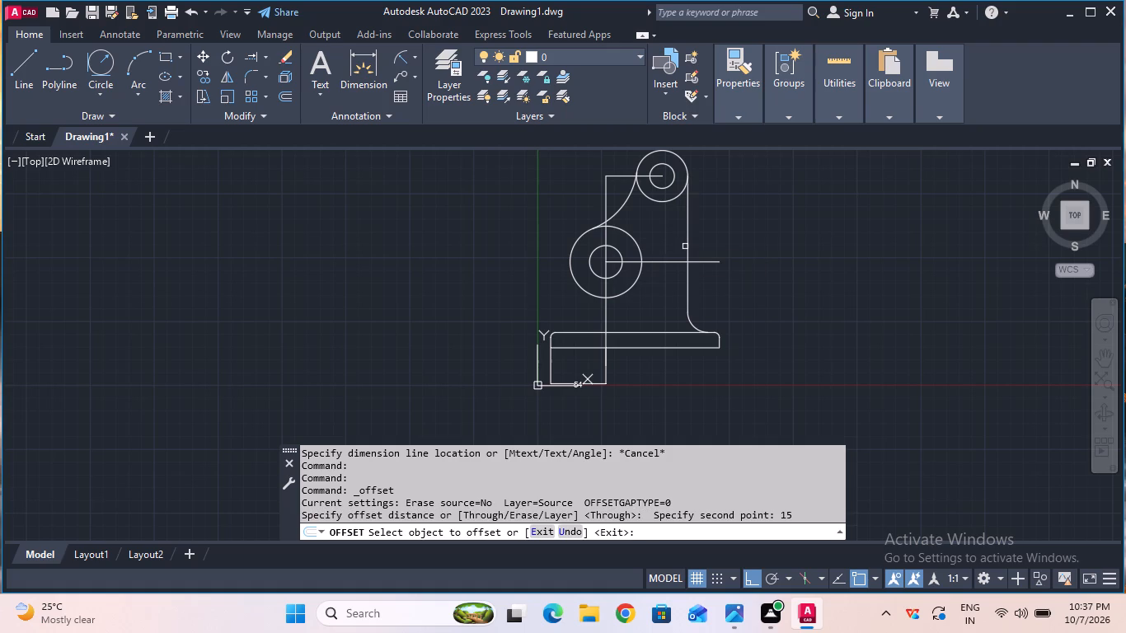
pyautogui.click(686, 246)
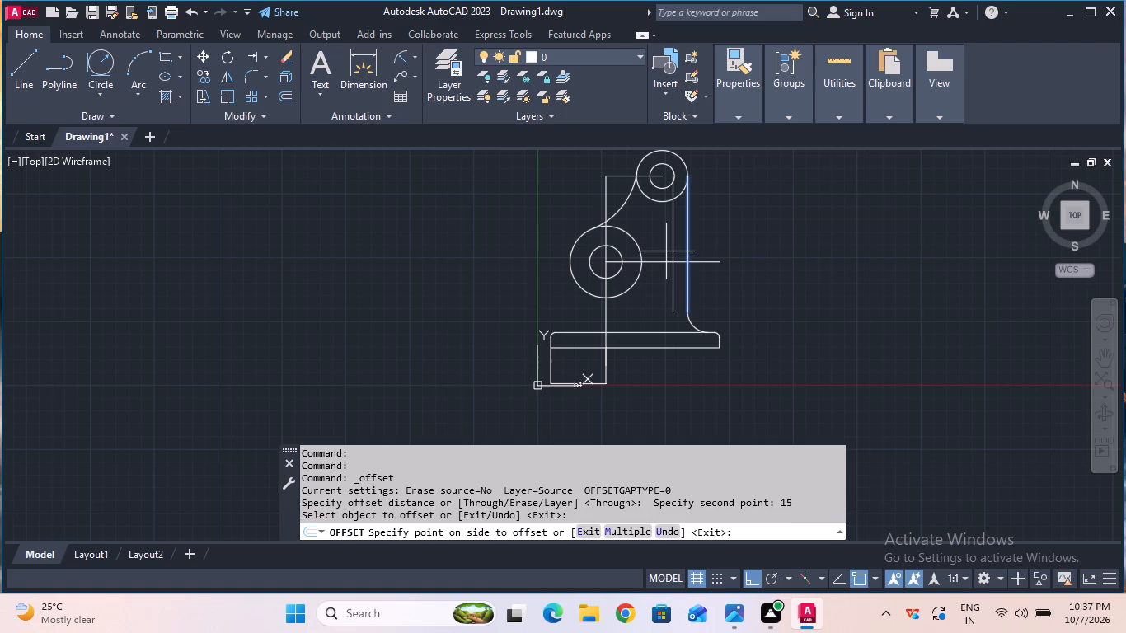
pyautogui.click(666, 251)
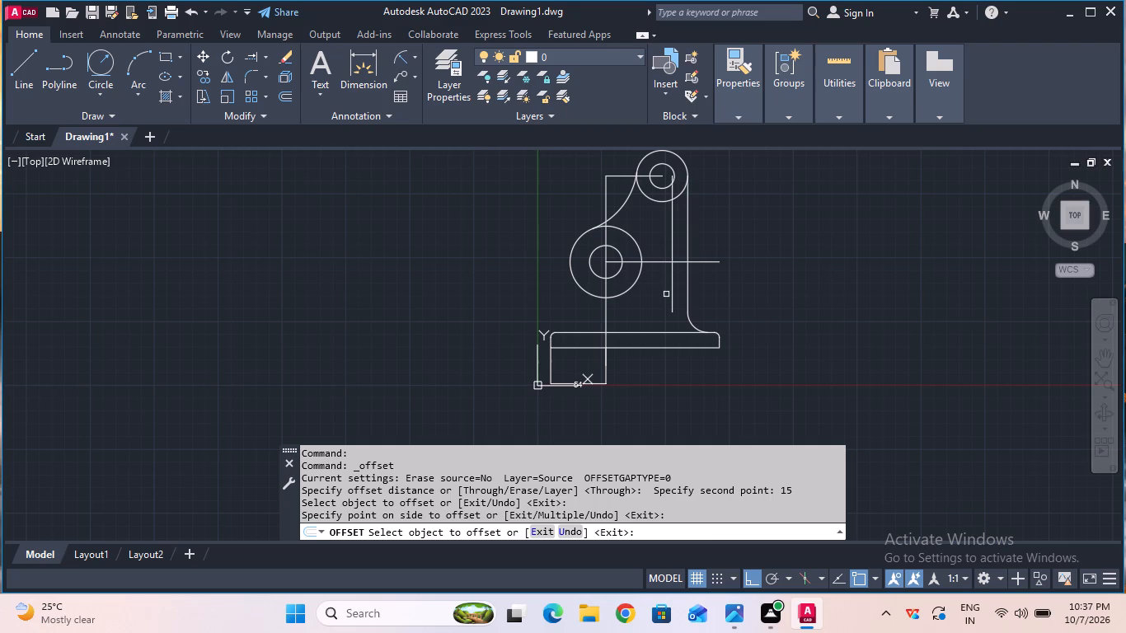
pyautogui.press('Escape')
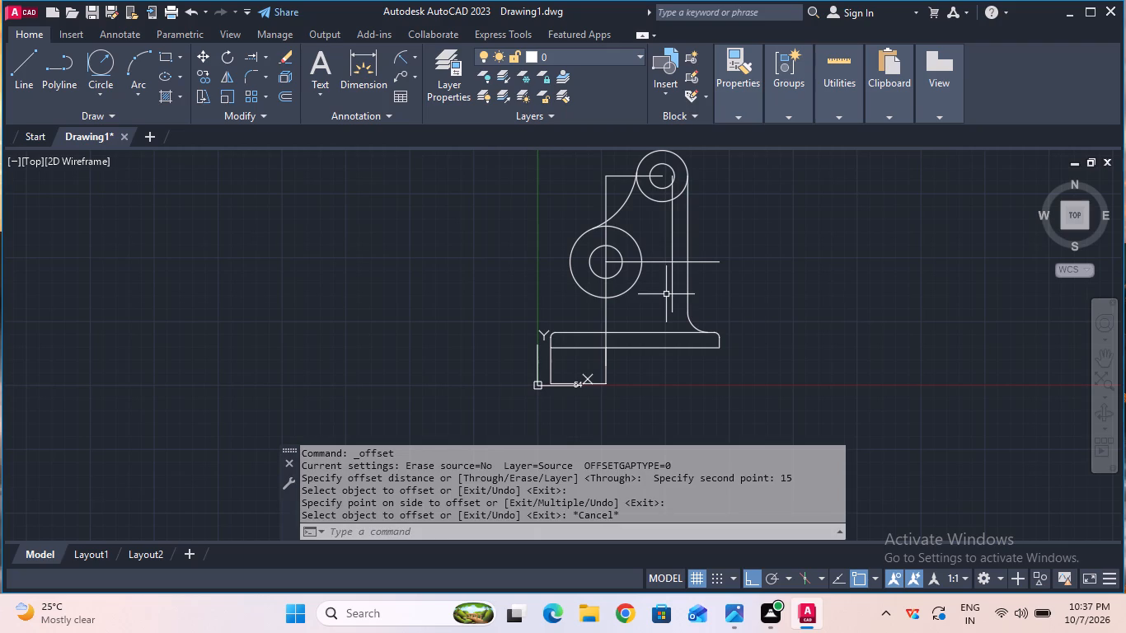
# Trim away the parts of the offset vertical line that lie inside the upper inner and outer circles.
pyautogui.scroll(1, 666, 294)
pyautogui.moveTo(645, 217); pyautogui.dragTo(636, 306, button='middle')
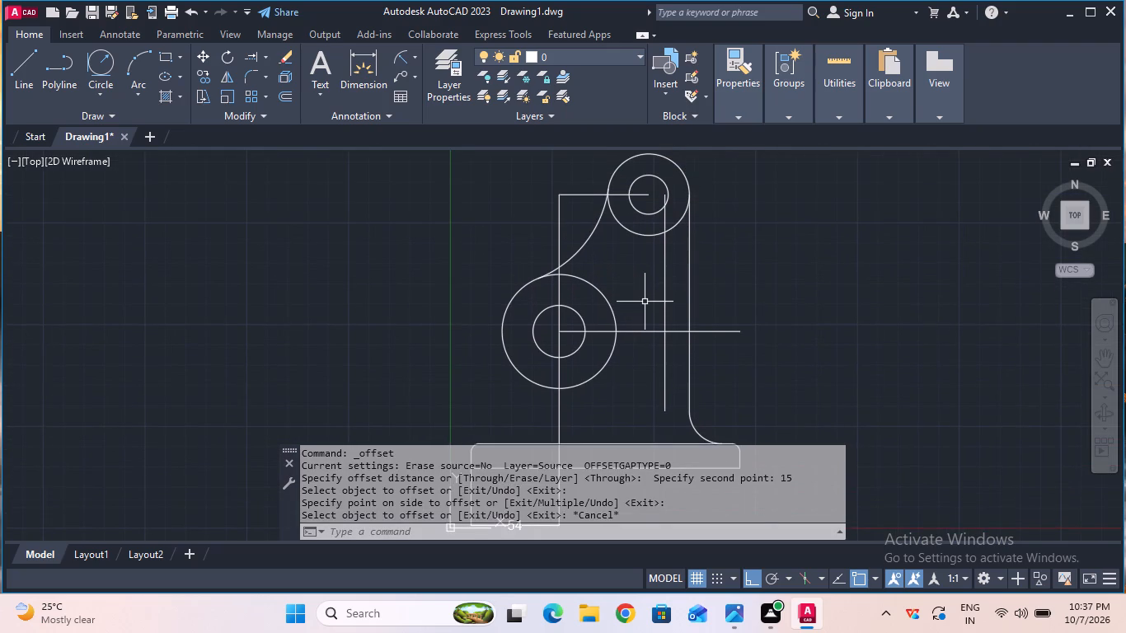
pyautogui.scroll(1, 645, 302)
pyautogui.moveTo(645, 302); pyautogui.dragTo(645, 400, button='middle')
pyautogui.scroll(1, 661, 343)
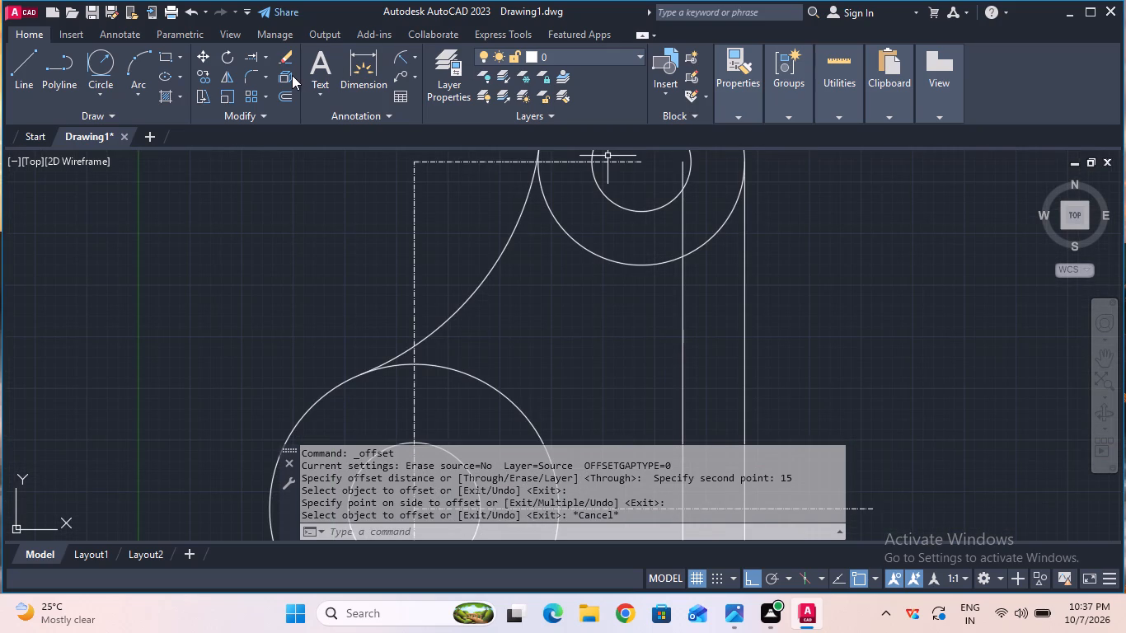
pyautogui.click(265, 62)
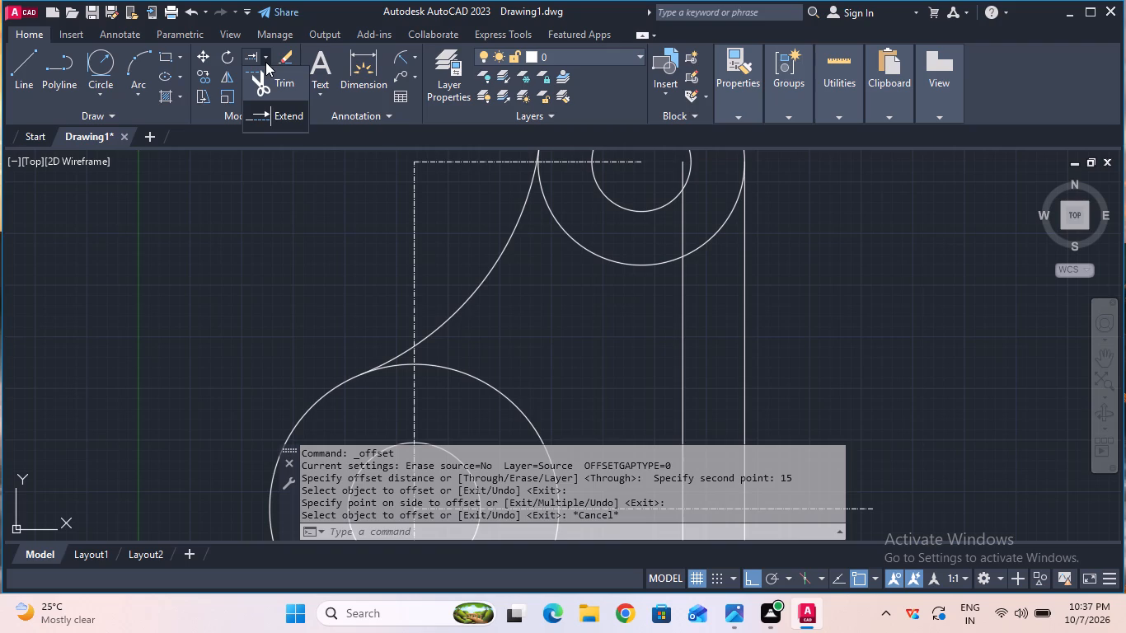
pyautogui.click(277, 85)
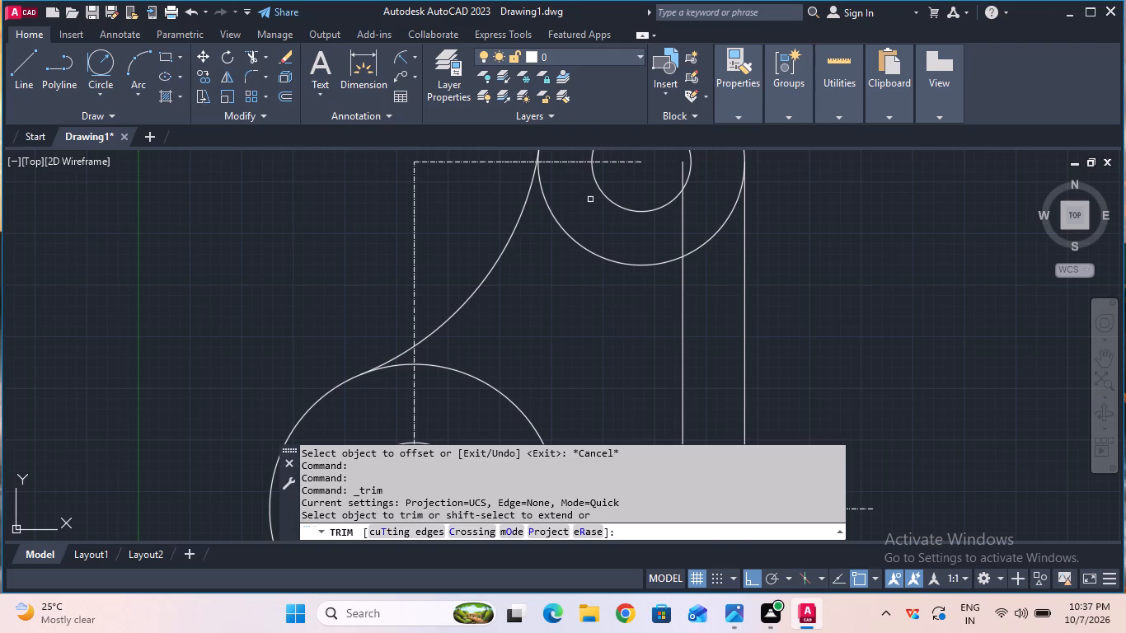
pyautogui.click(681, 170)
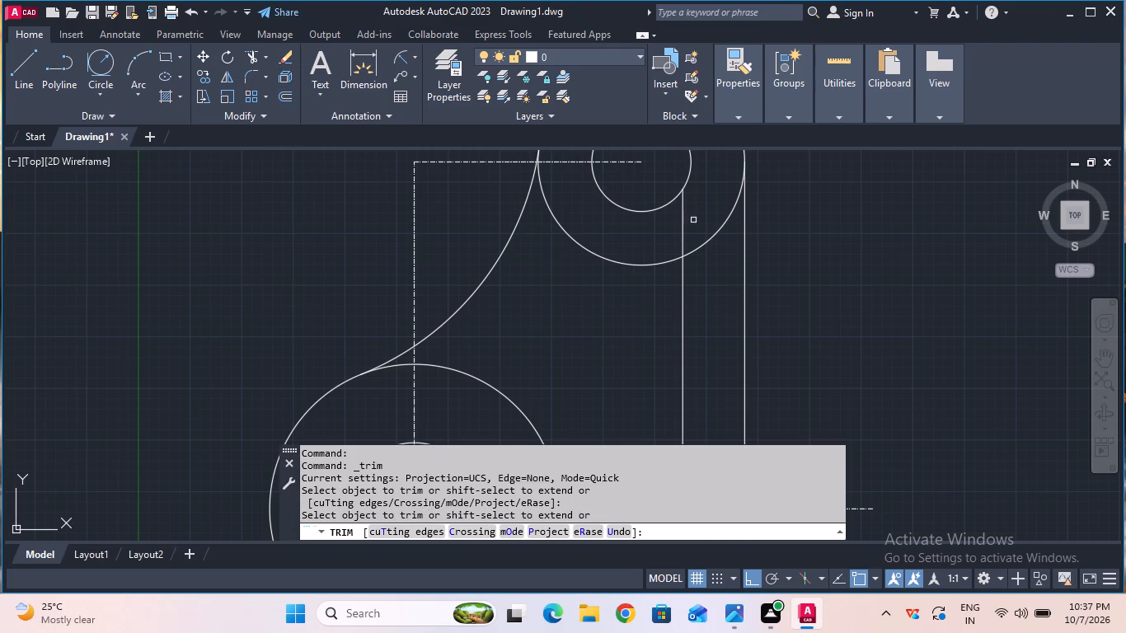
pyautogui.click(686, 229)
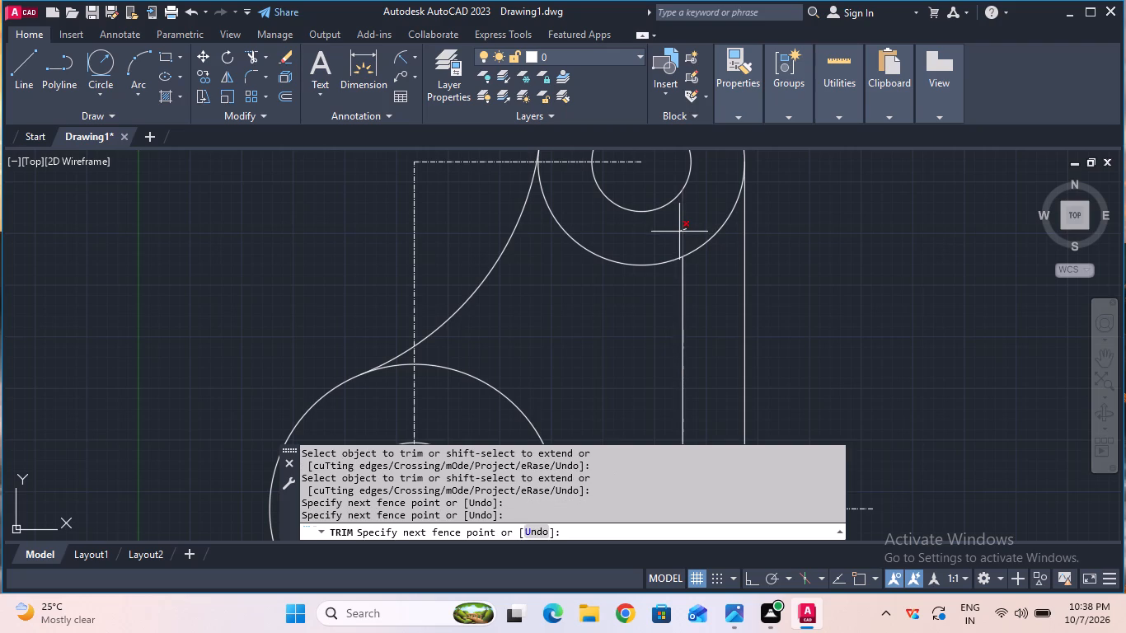
pyautogui.click(679, 232)
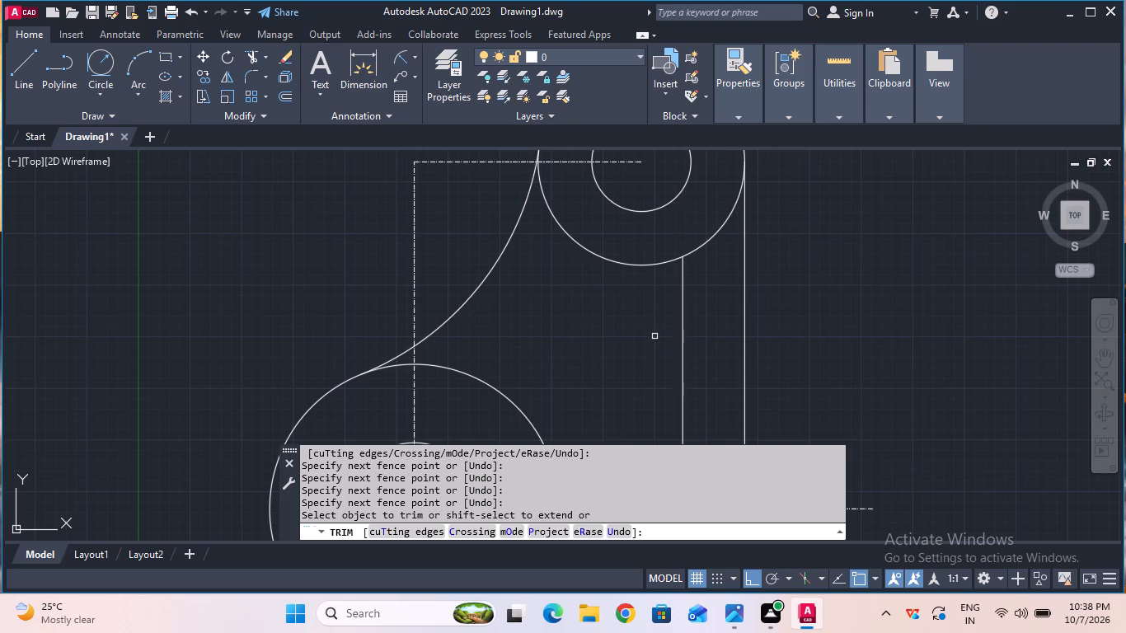
pyautogui.press('Escape')
# Extend the lower end of the offset vertical line down to the base's top edge.
pyautogui.scroll(-2, 653, 336)
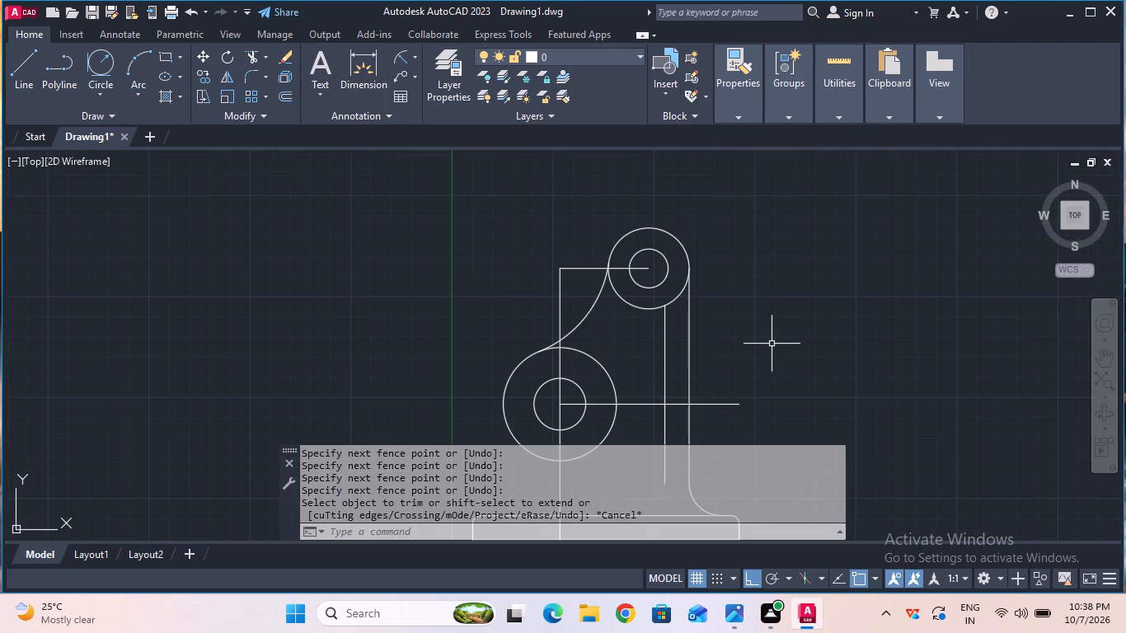
pyautogui.moveTo(772, 344); pyautogui.dragTo(786, 246, button='middle')
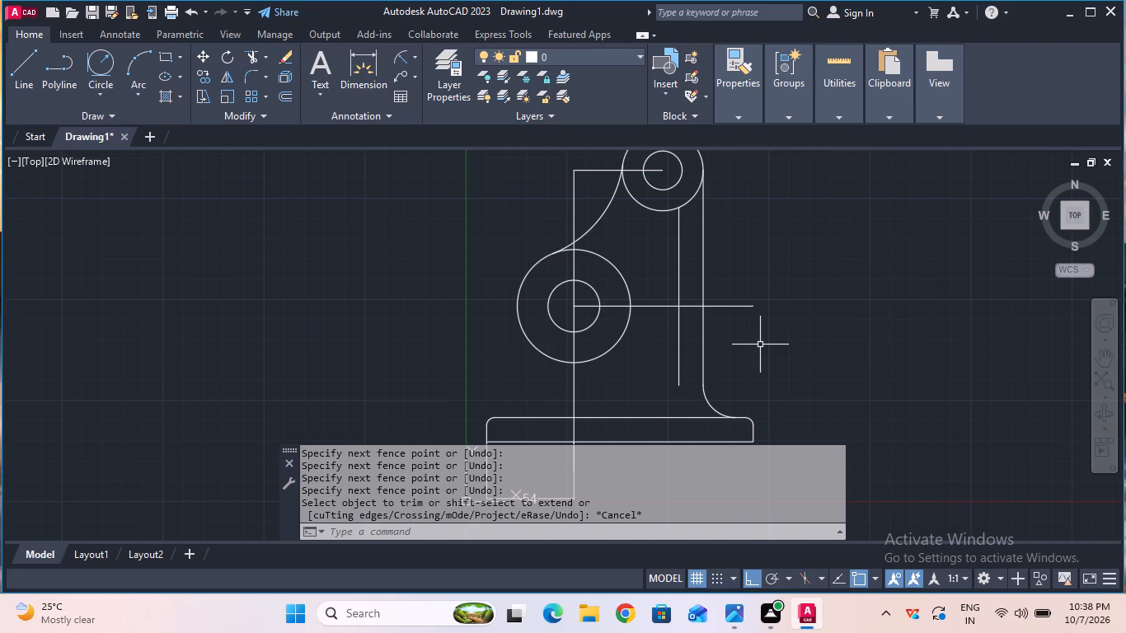
pyautogui.click(266, 55)
pyautogui.click(277, 110)
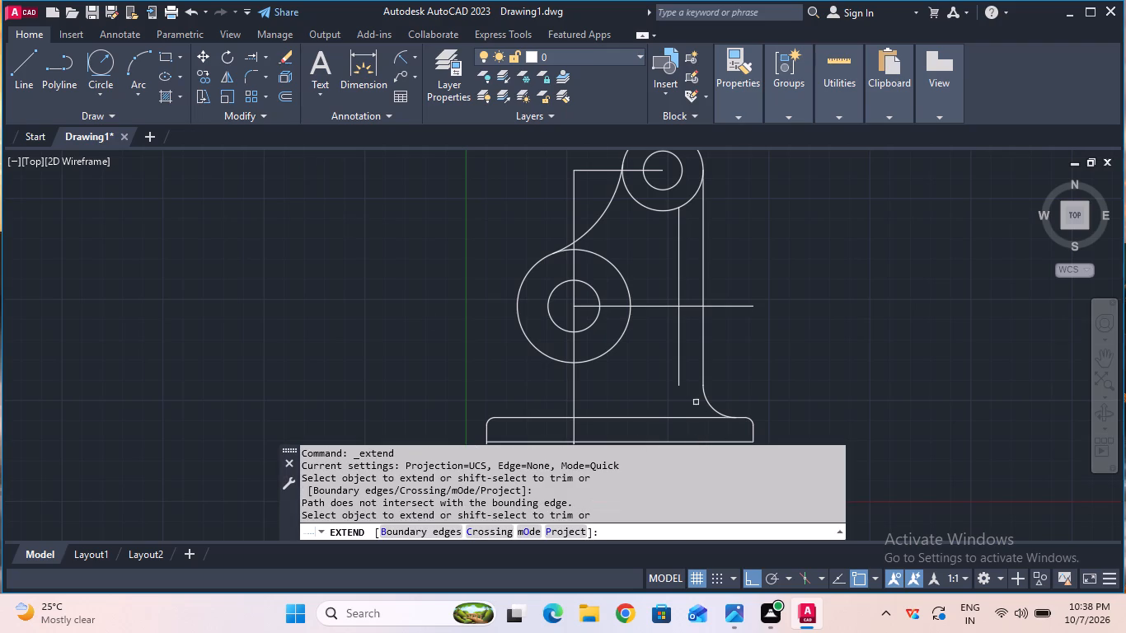
pyautogui.click(678, 375)
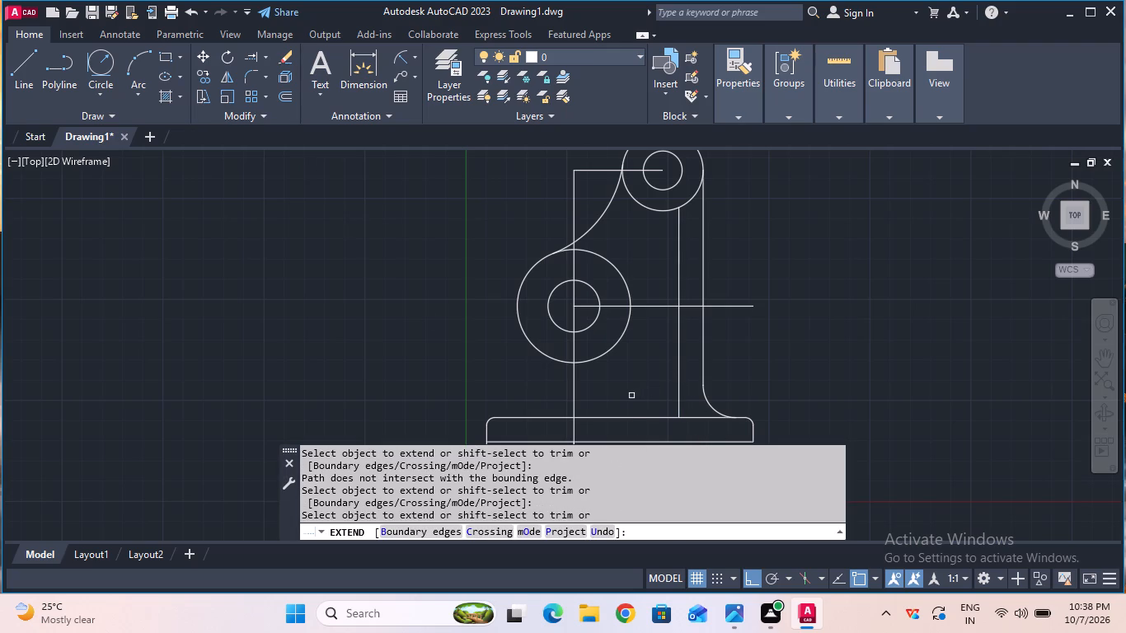
pyautogui.press('Escape')
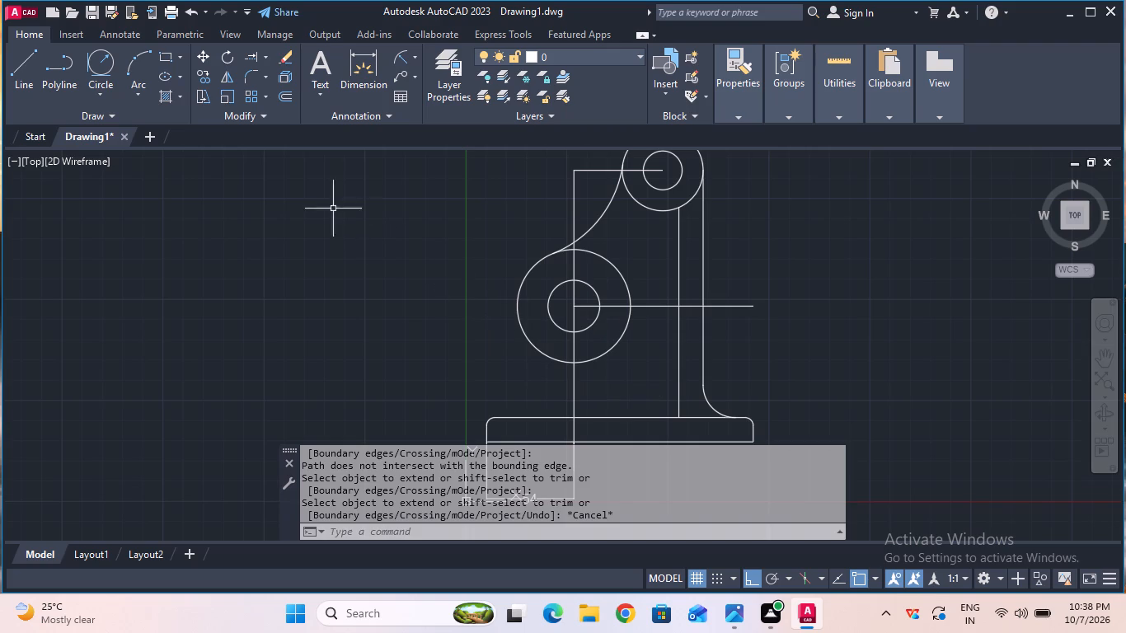
# Fillet the corner between the inner vertical line and the base's top edge with a radius of 8.
pyautogui.click(253, 77)
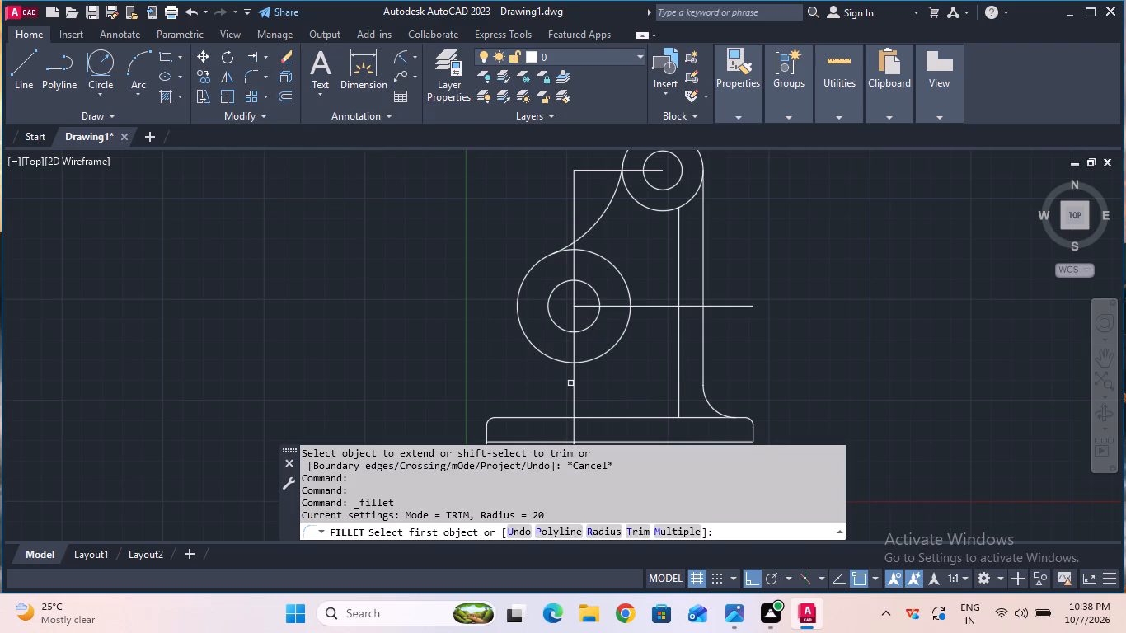
pyautogui.click(678, 400)
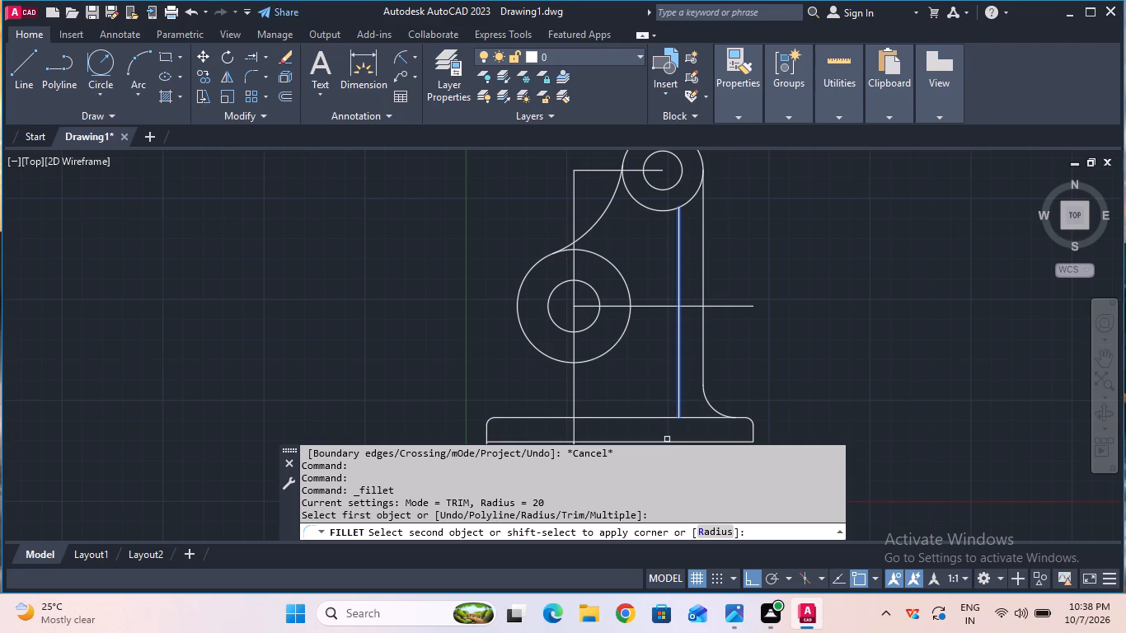
pyautogui.click(701, 531)
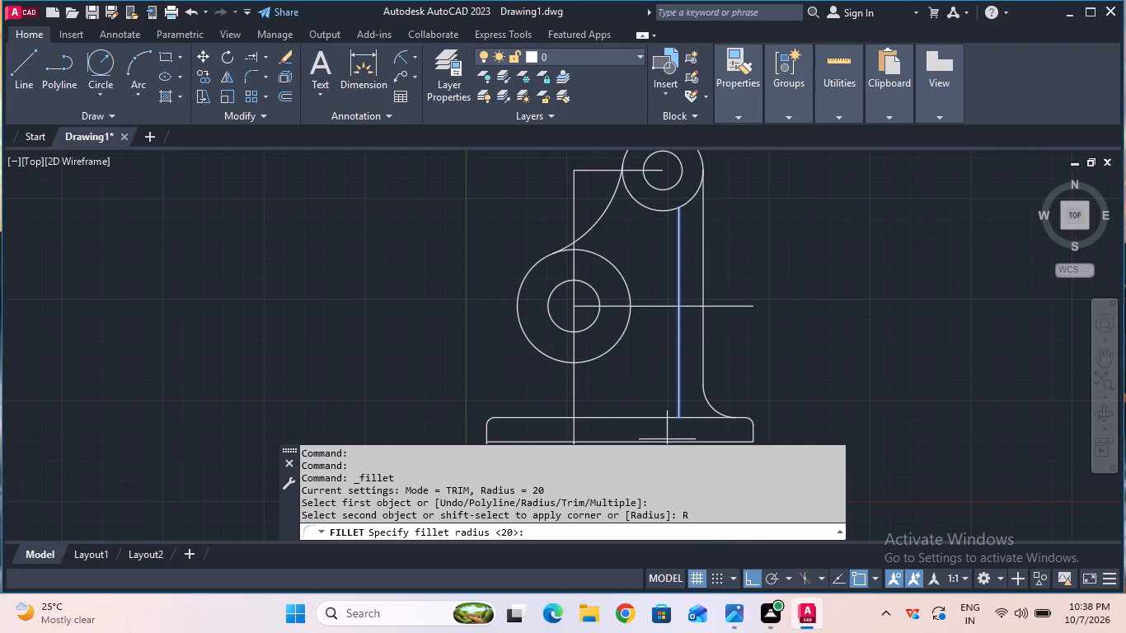
pyautogui.press('8')
pyautogui.press('Return')
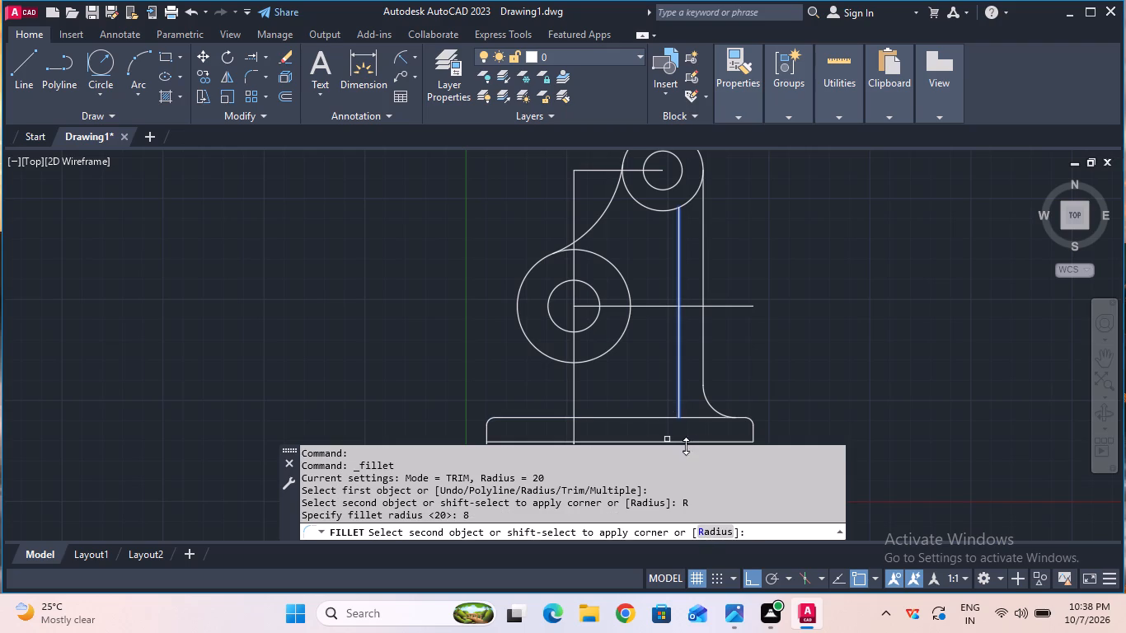
pyautogui.doubleClick(664, 417)
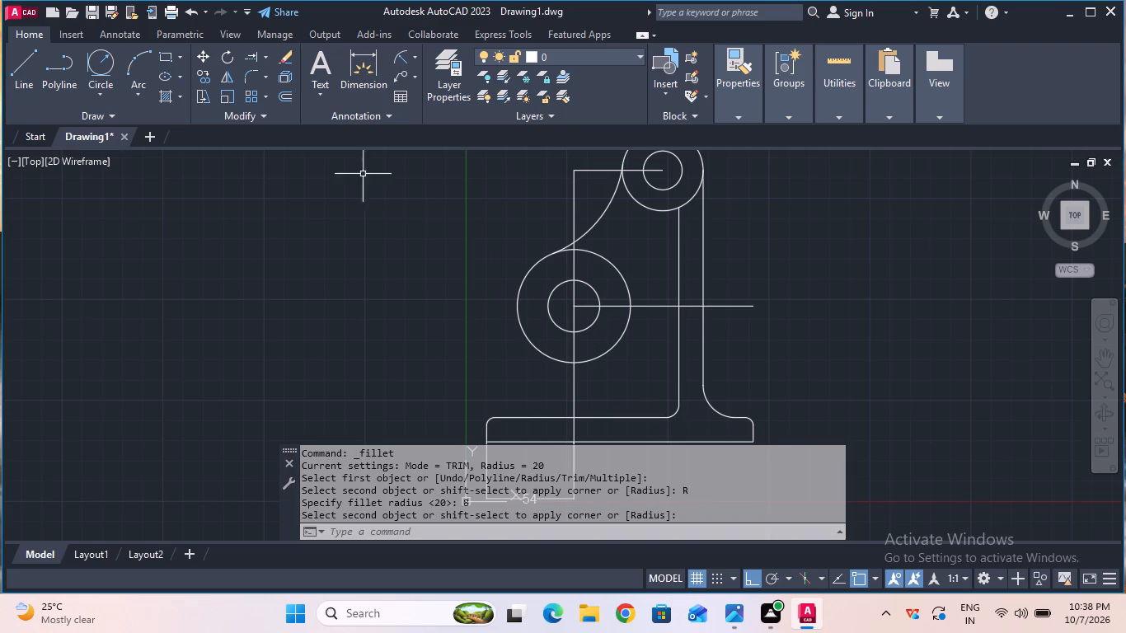
# Extend the base's top edge past the new fillet, across the gap beneath the two vertical lines.
pyautogui.click(257, 60)
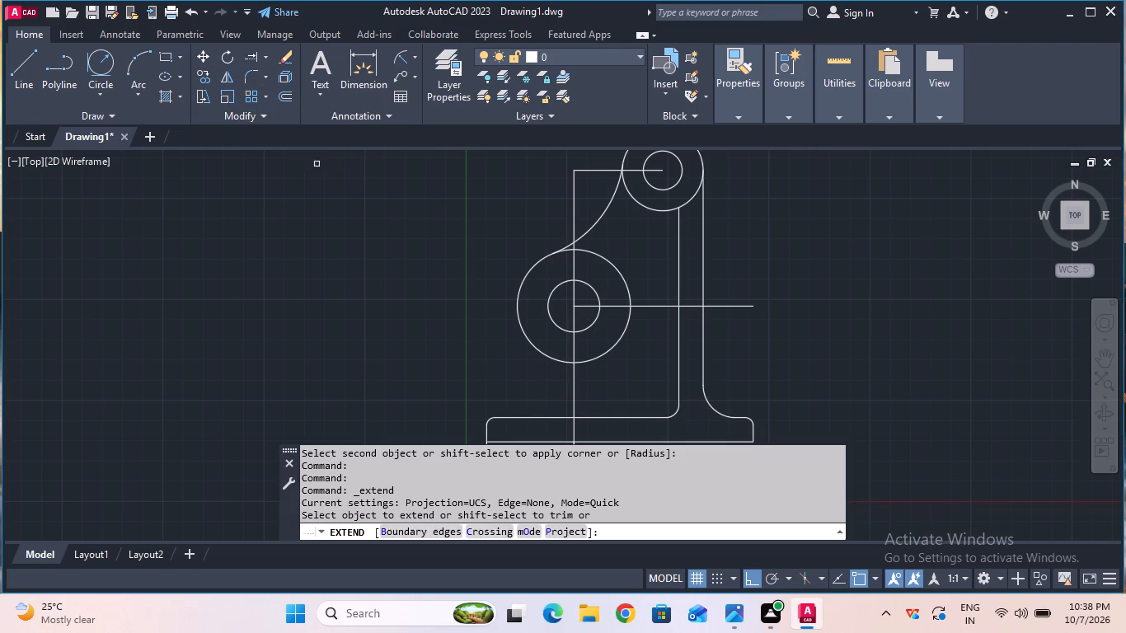
pyautogui.click(650, 420)
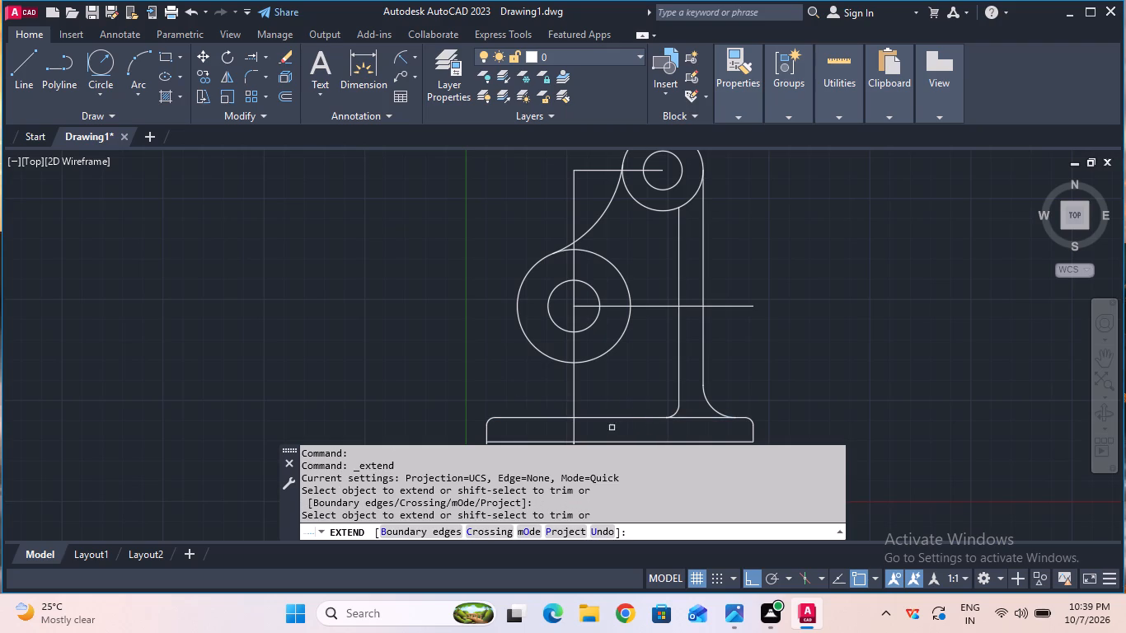
pyautogui.press('Escape')
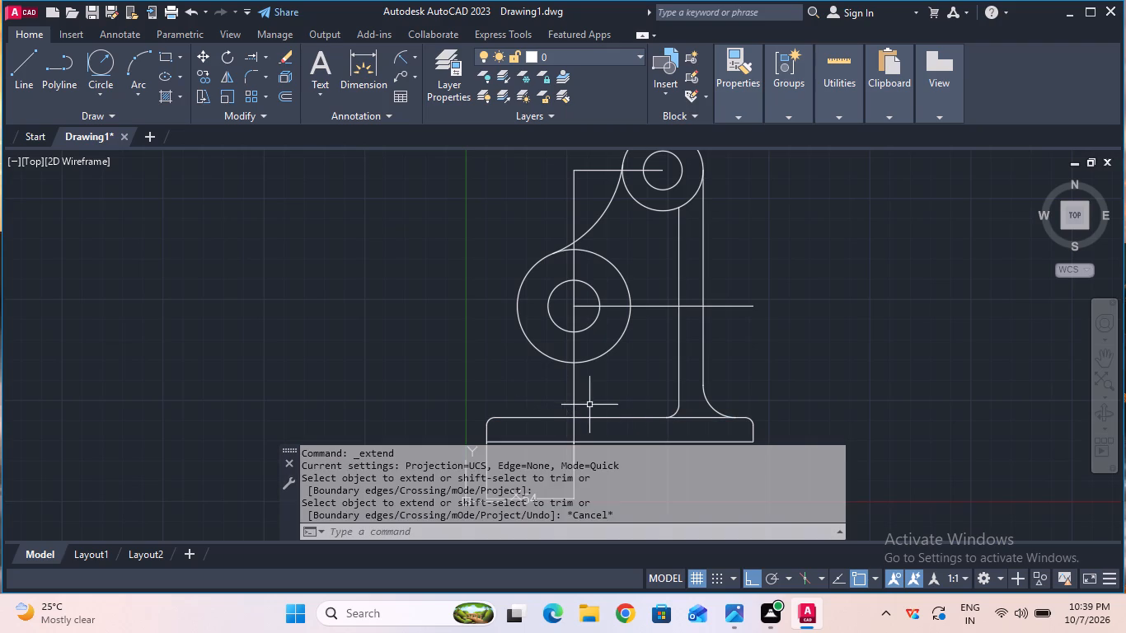
# Offset the lower circles' horizontal centre line by 7.5 both above and below.
pyautogui.scroll(1, 612, 392)
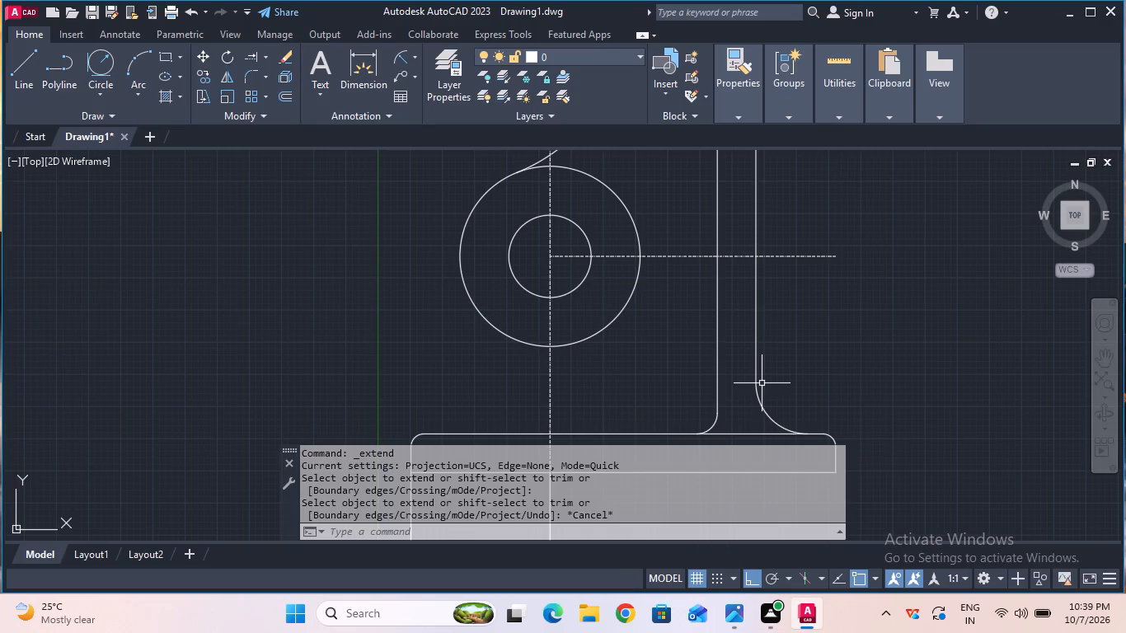
pyautogui.click(291, 100)
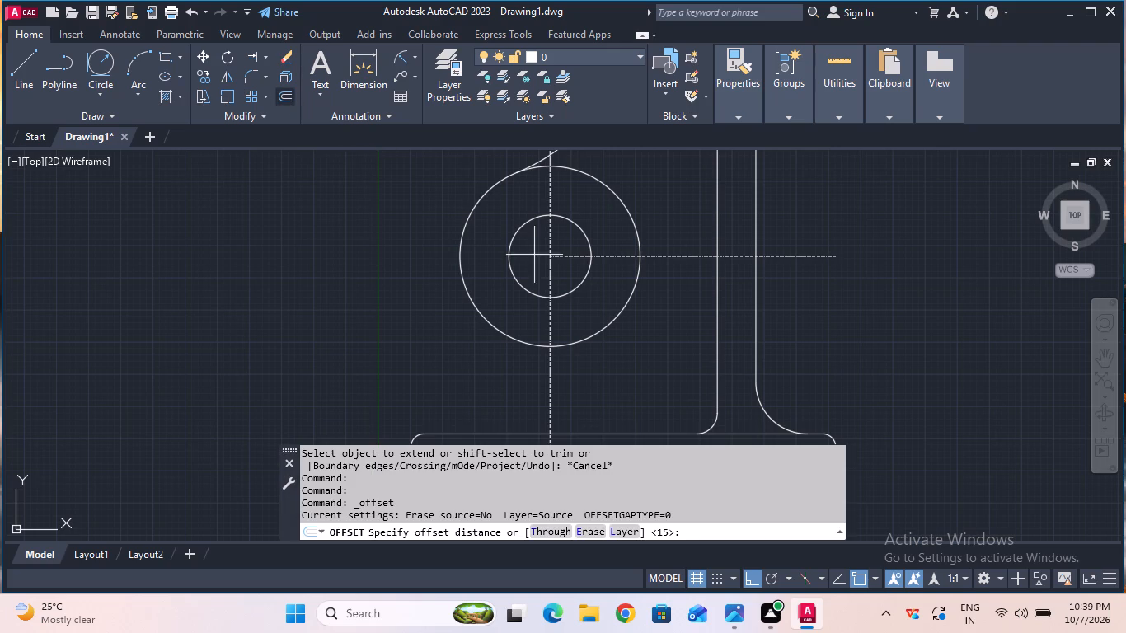
pyautogui.click(674, 257)
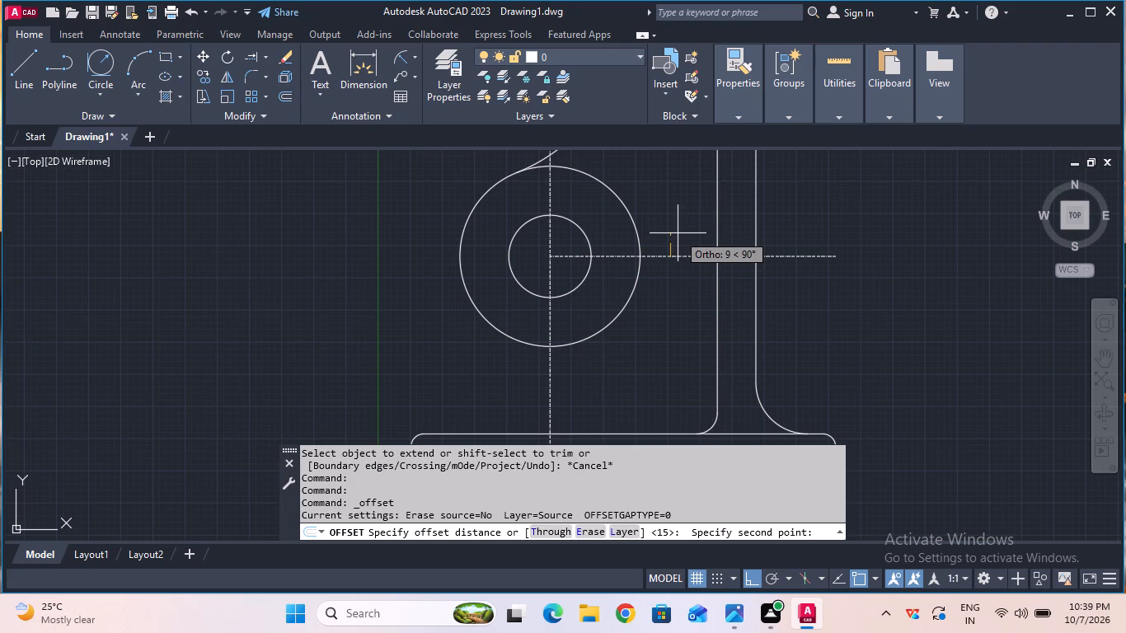
pyautogui.write('7.5')
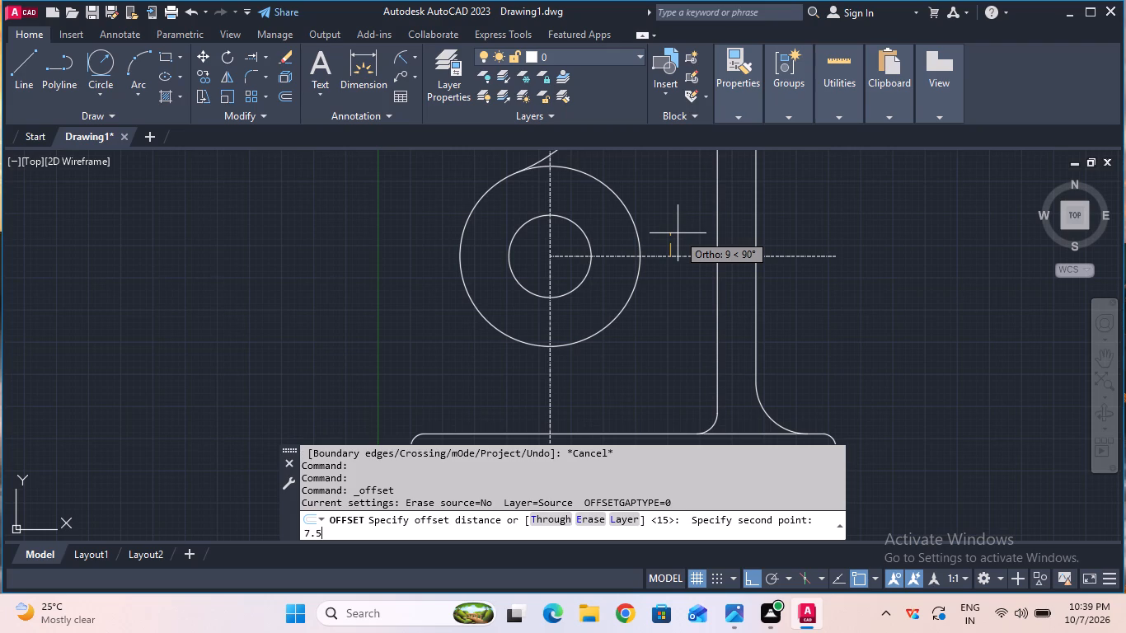
pyautogui.press('Return')
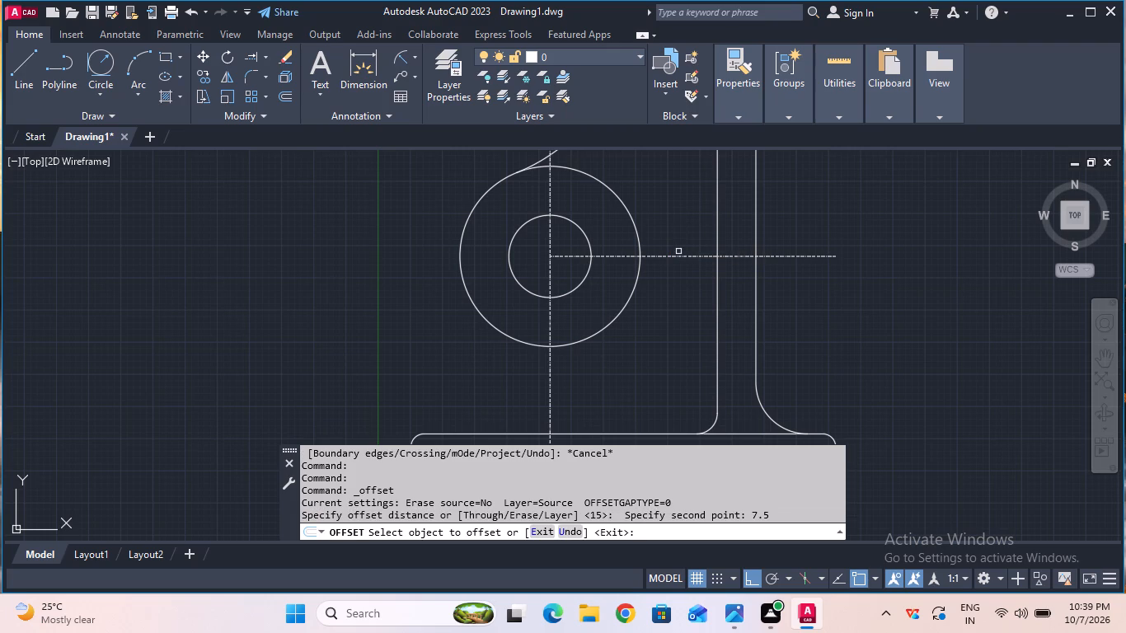
pyautogui.click(678, 258)
pyautogui.click(683, 229)
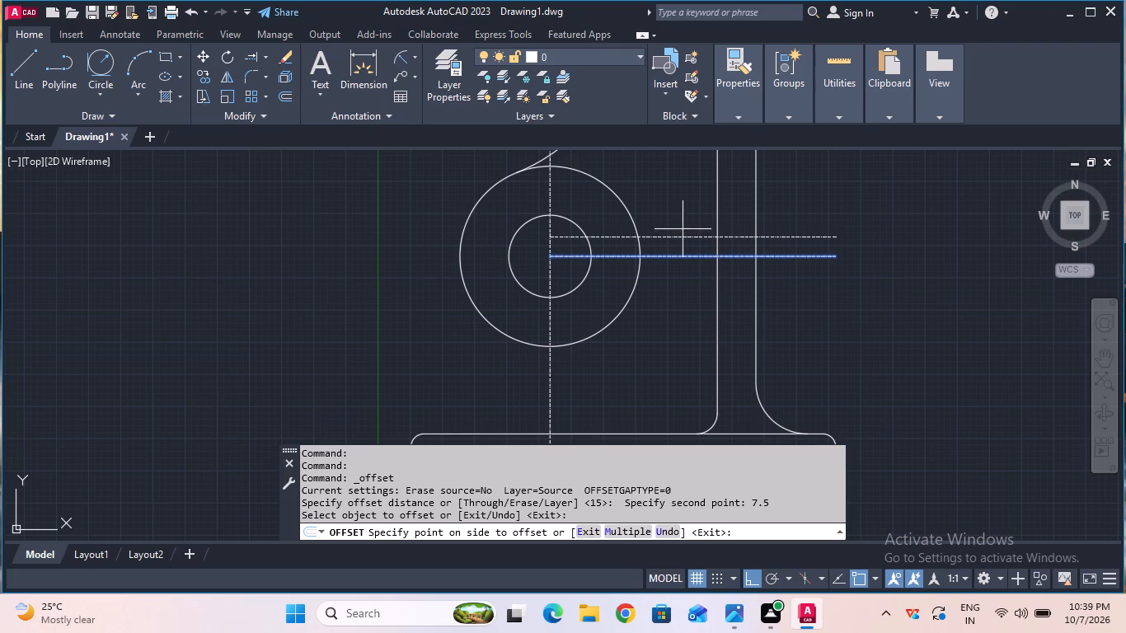
pyautogui.click(683, 254)
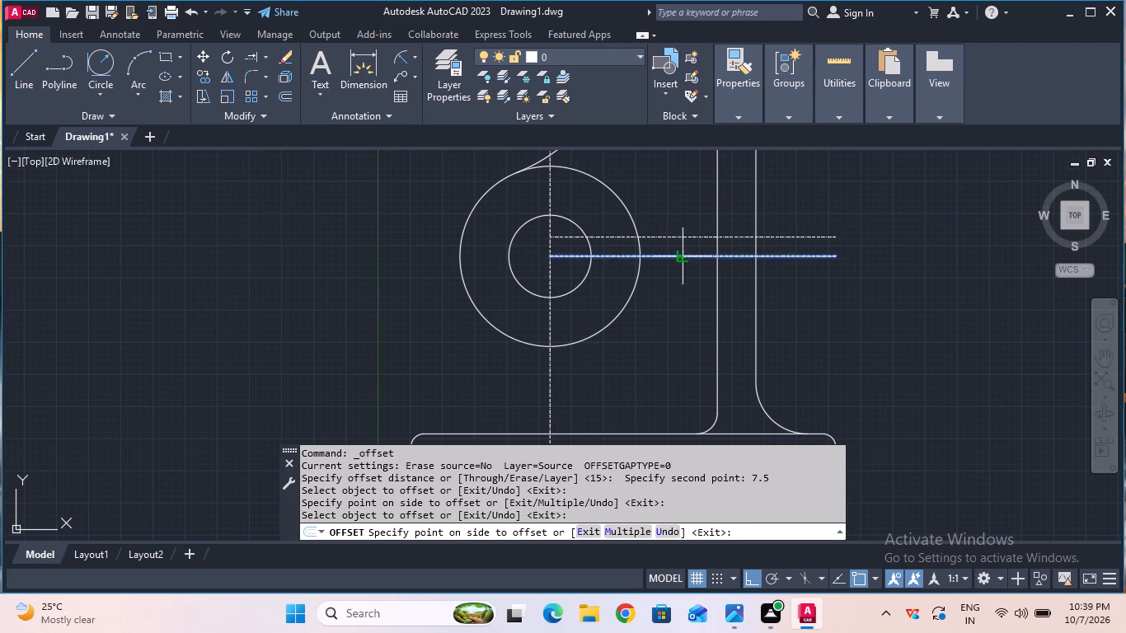
pyautogui.click(683, 268)
pyautogui.press('Escape')
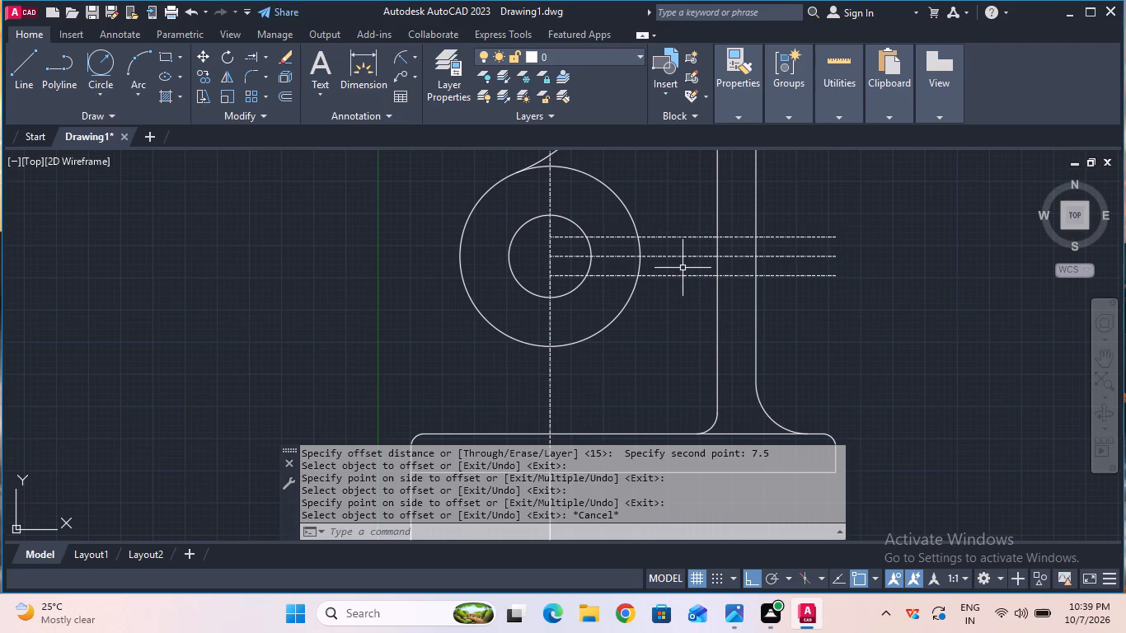
# Trim the ends of the three horizontal lines that project beyond the outer vertical line.
pyautogui.click(269, 54)
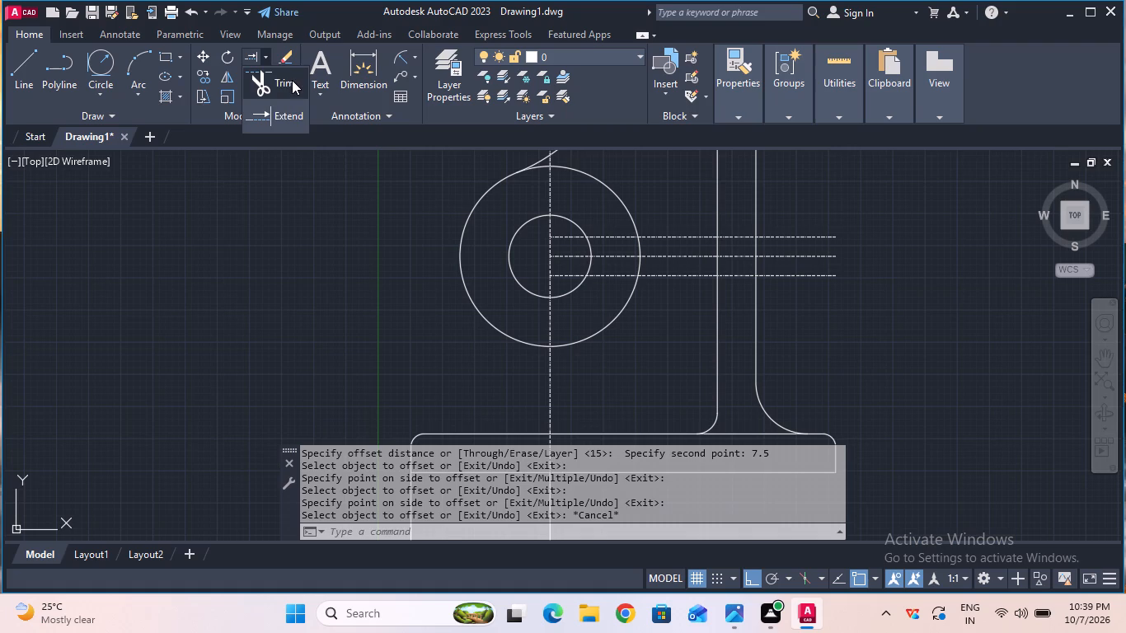
pyautogui.click(293, 80)
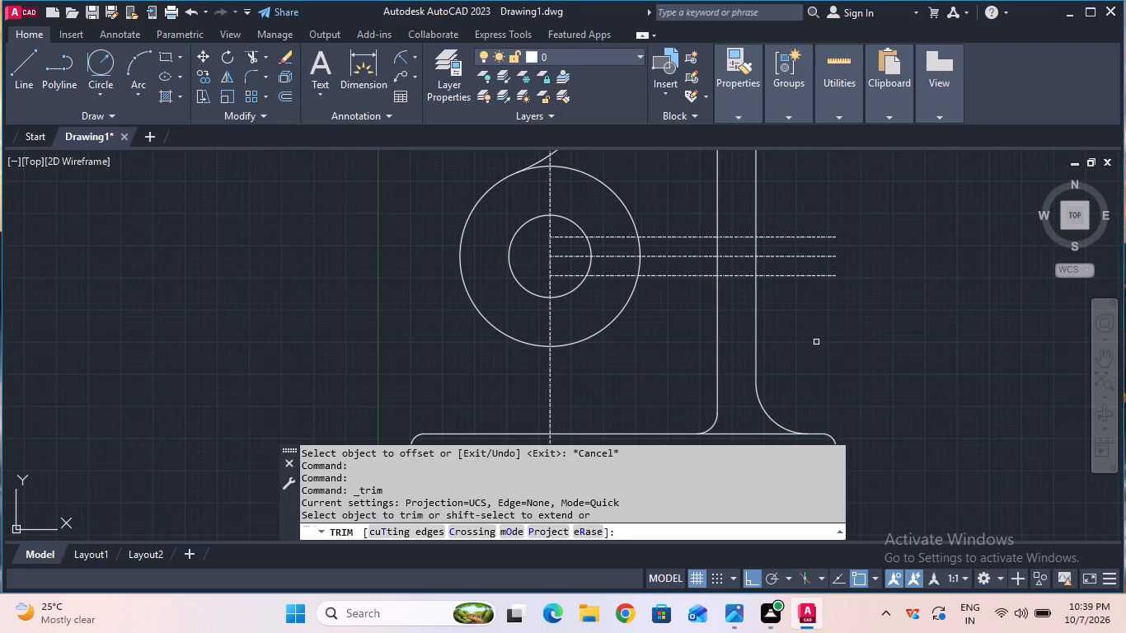
pyautogui.moveTo(816, 342); pyautogui.dragTo(801, 226)
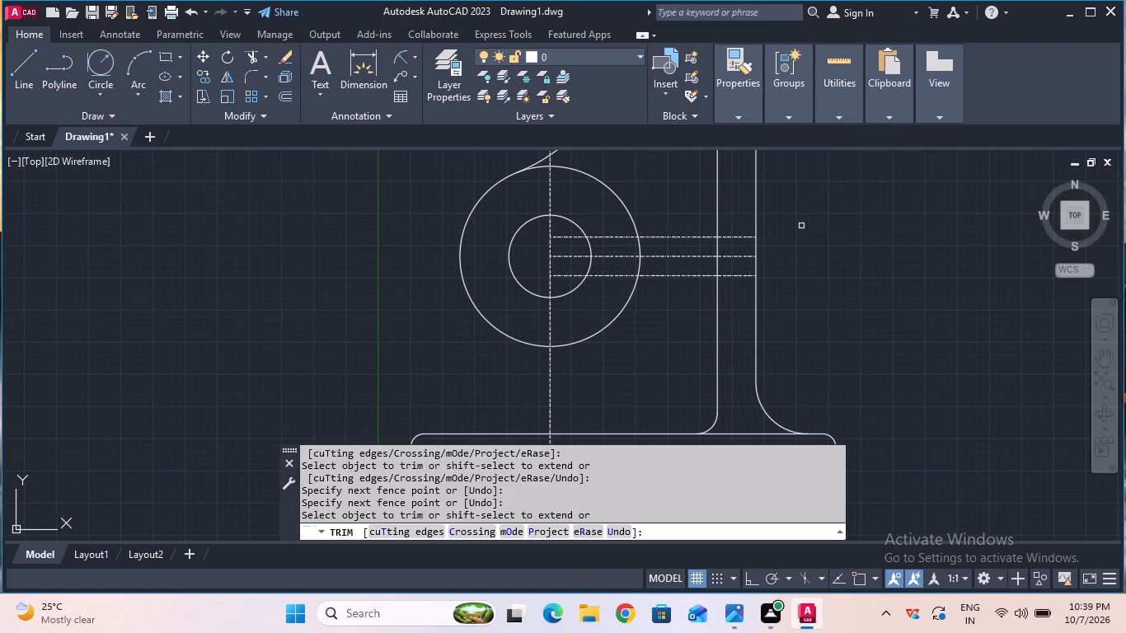
pyautogui.press('Escape')
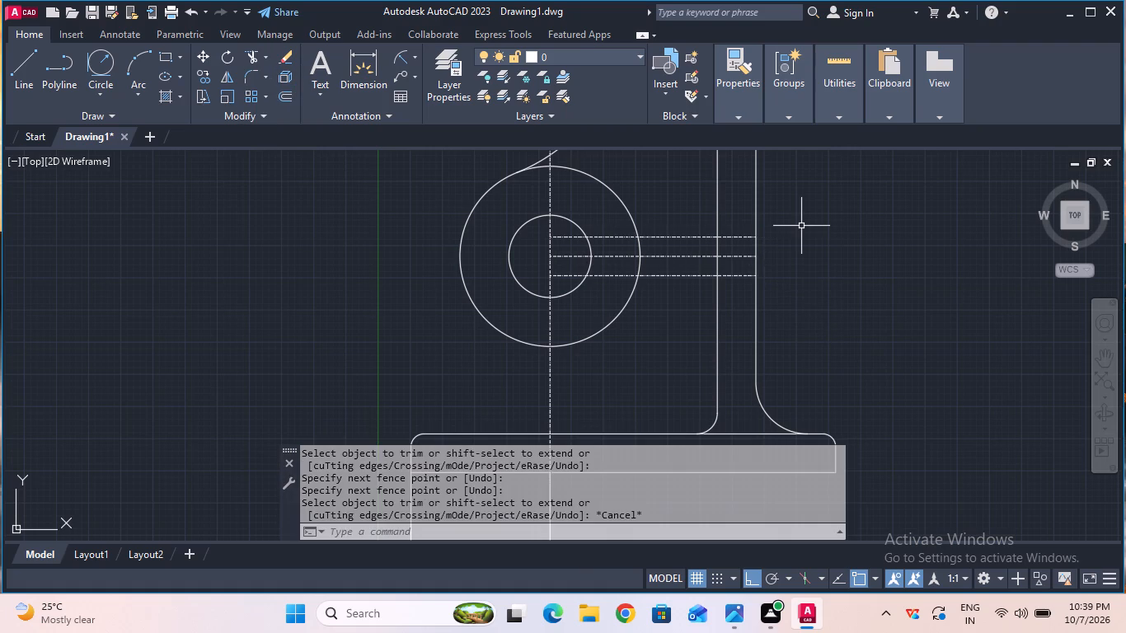
# Trim away the parts of the two offset horizontal lines that lie inside the lower inner and outer circles.
pyautogui.click(254, 58)
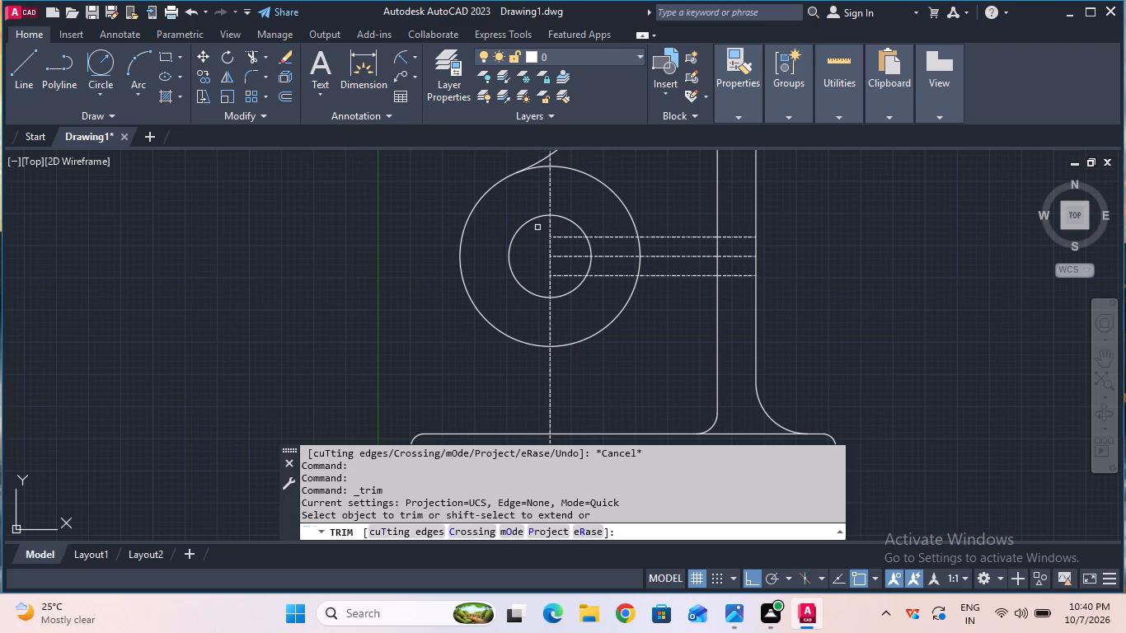
pyautogui.click(556, 238)
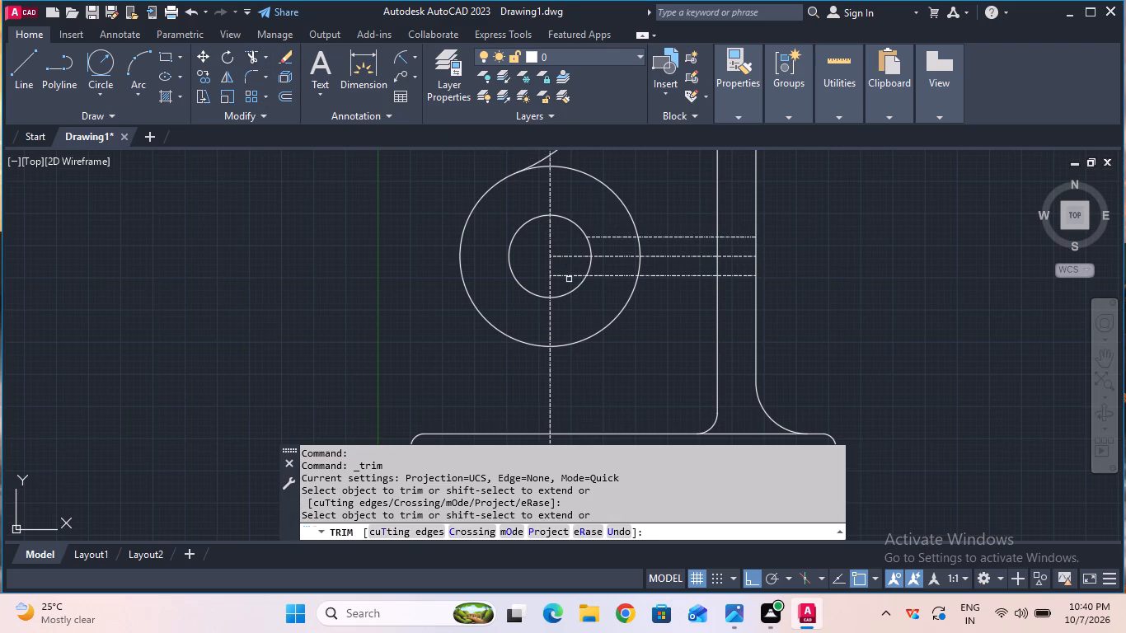
pyautogui.click(569, 279)
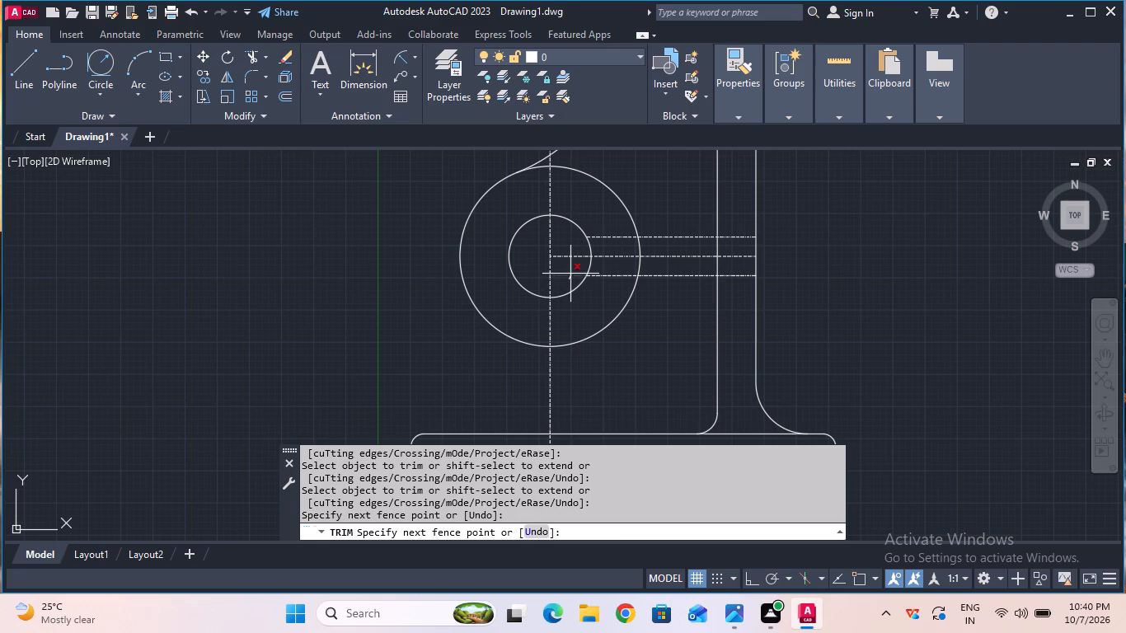
pyautogui.click(570, 274)
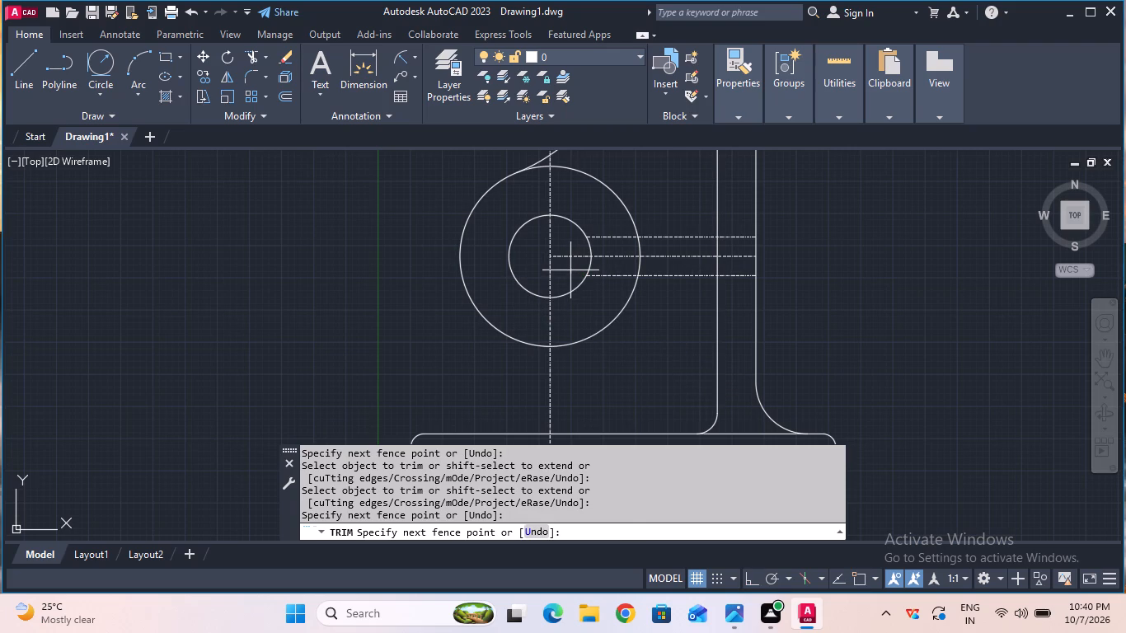
pyautogui.press('Escape')
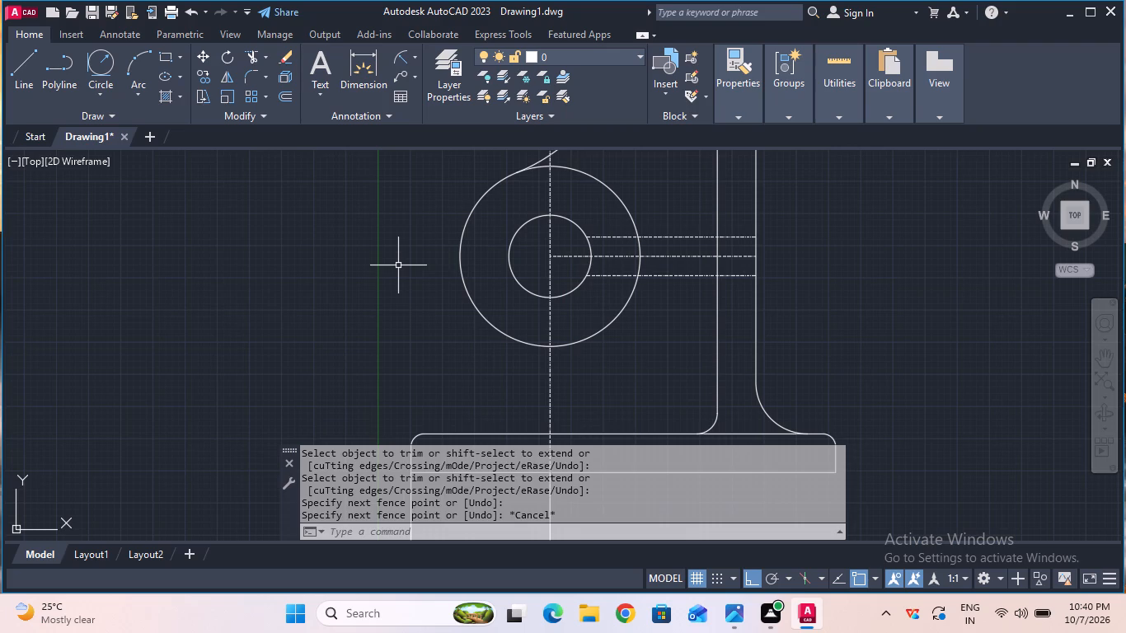
pyautogui.click(250, 57)
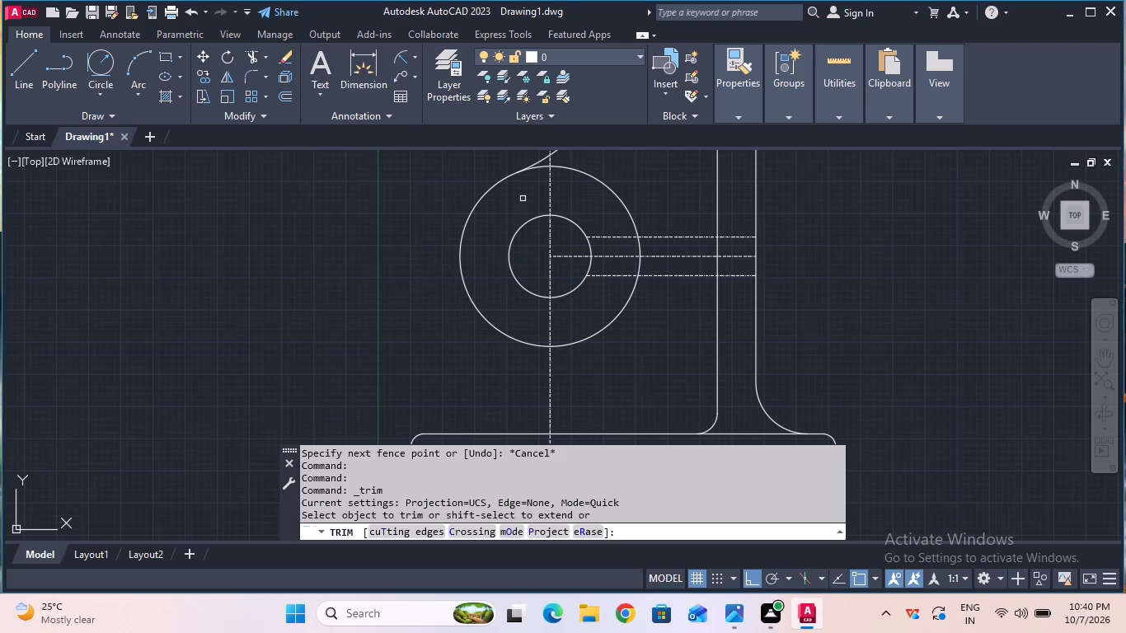
pyautogui.click(609, 239)
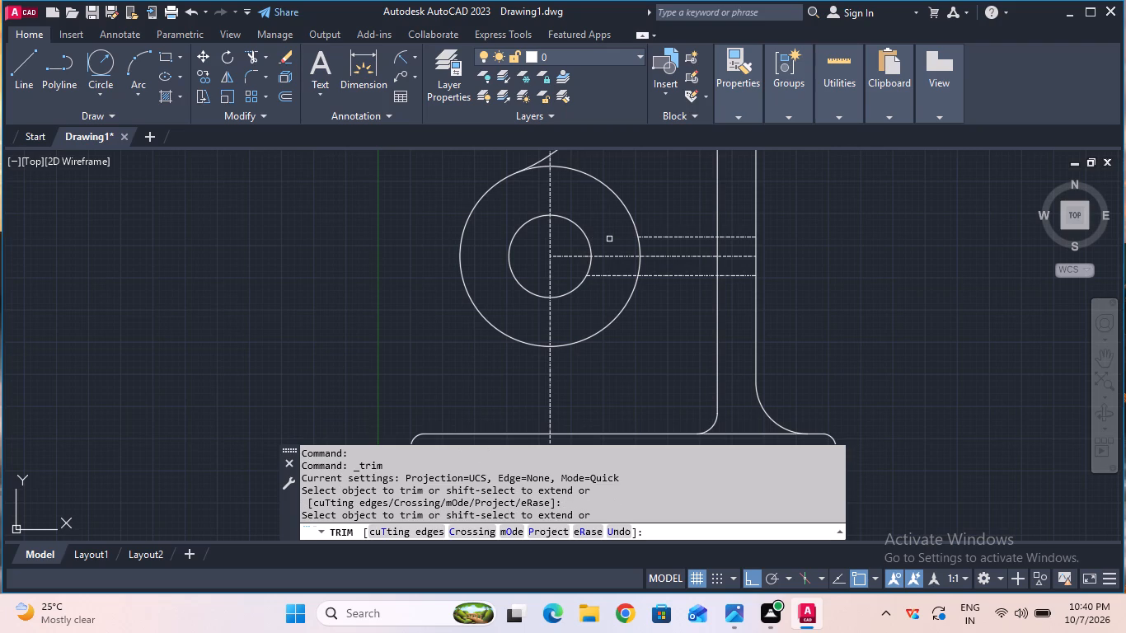
pyautogui.click(613, 275)
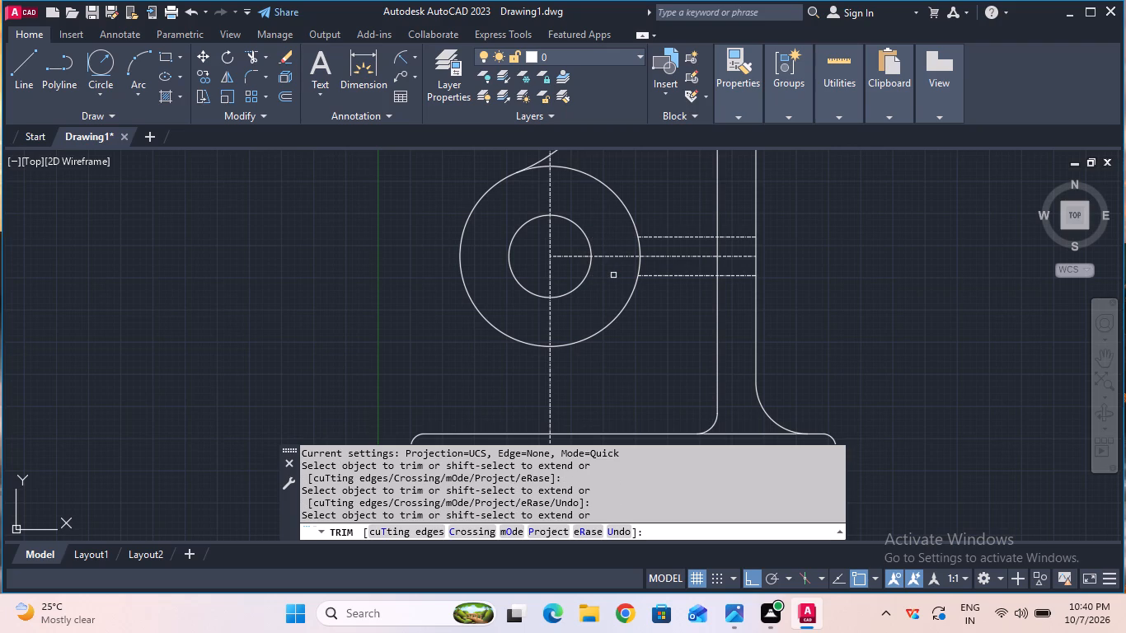
pyautogui.press('Escape')
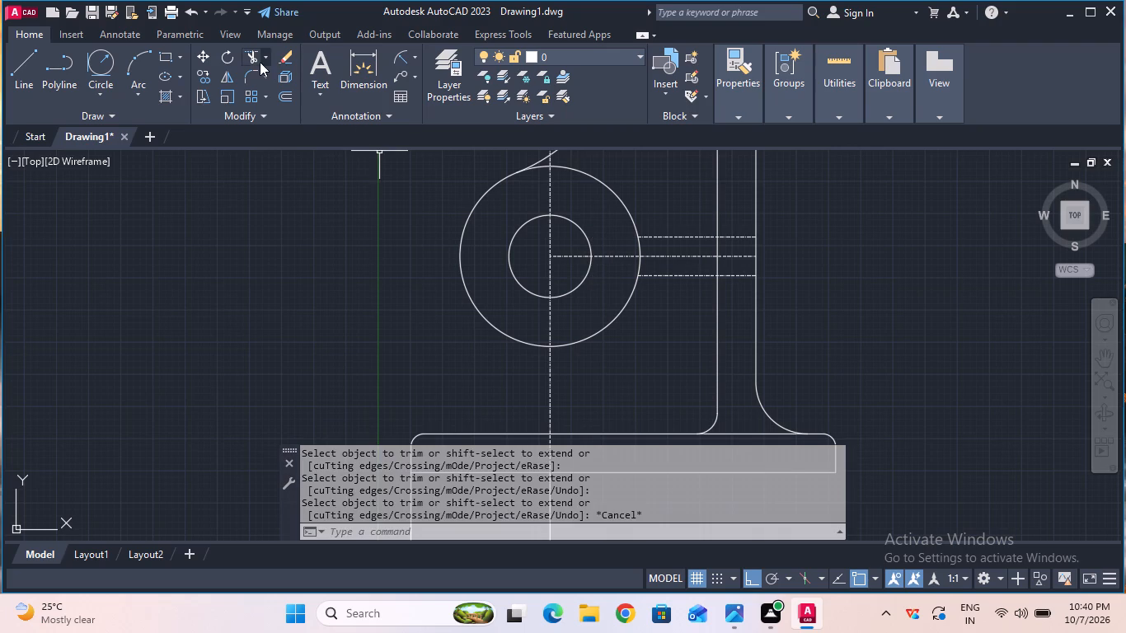
# Trim the segments of the two offset horizontal lines that lie between the two vertical lines.
pyautogui.click(252, 59)
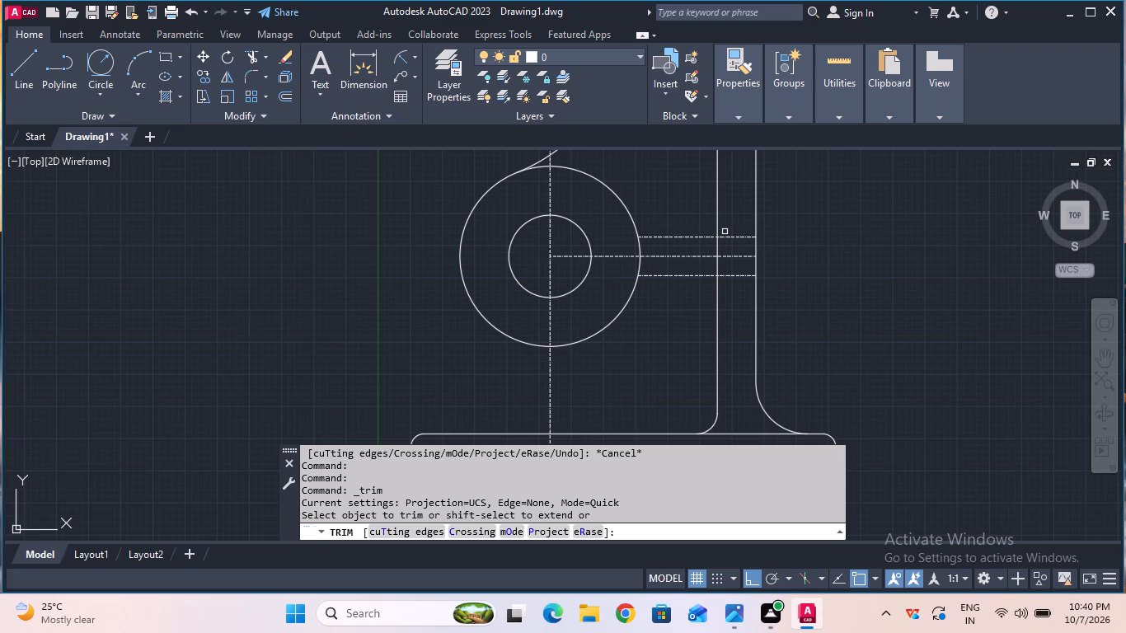
pyautogui.moveTo(734, 250); pyautogui.dragTo(739, 231)
pyautogui.click(739, 231)
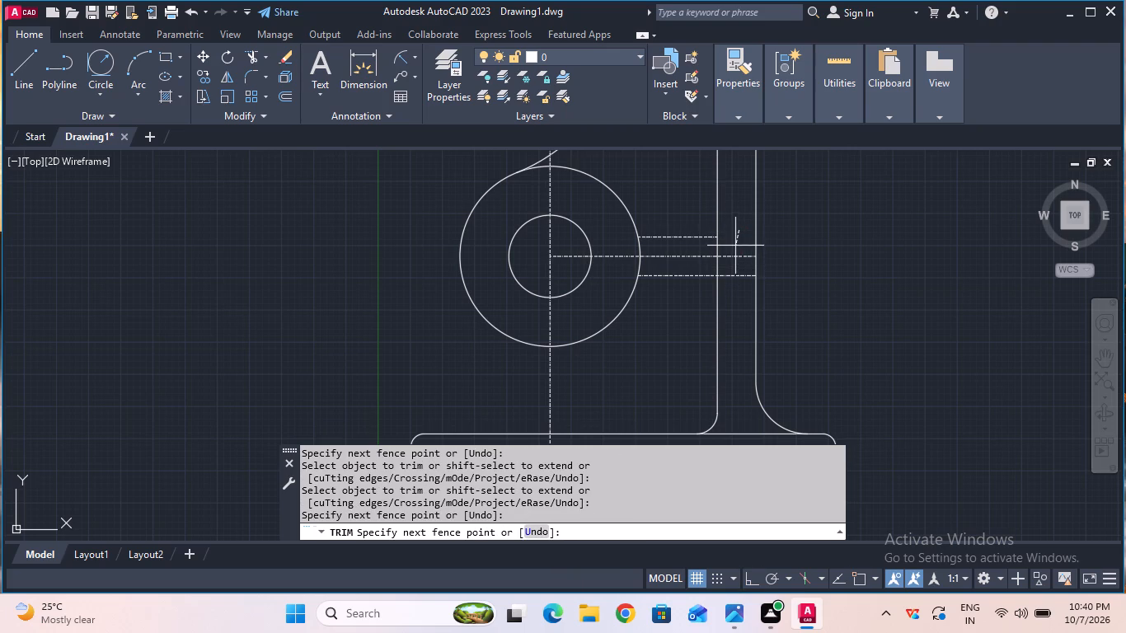
pyautogui.click(739, 209)
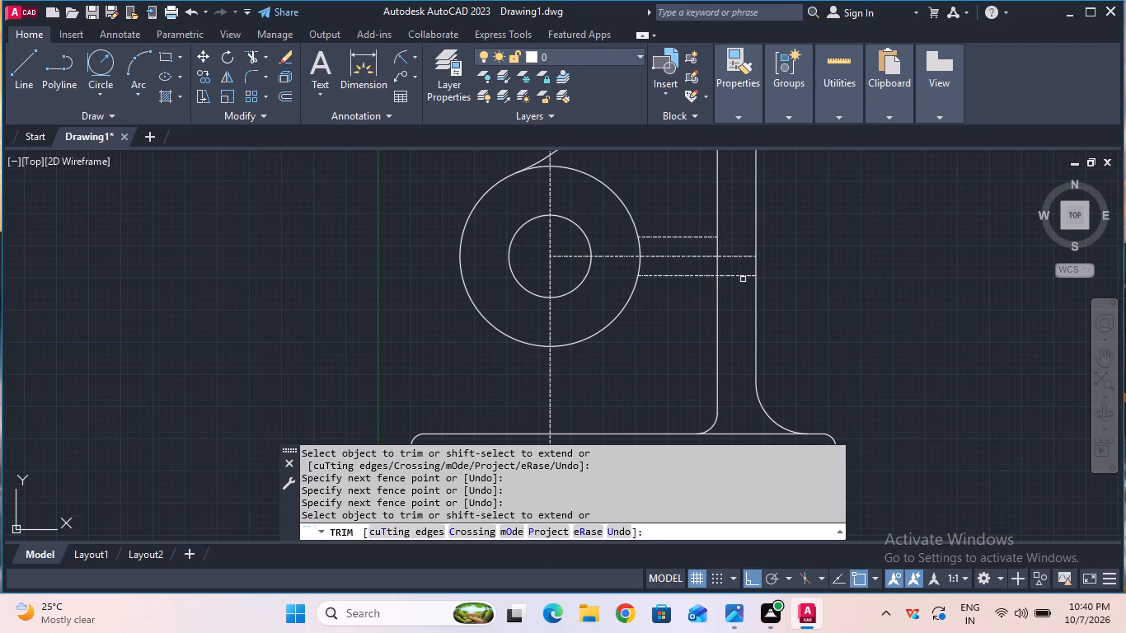
pyautogui.moveTo(740, 291); pyautogui.dragTo(740, 282)
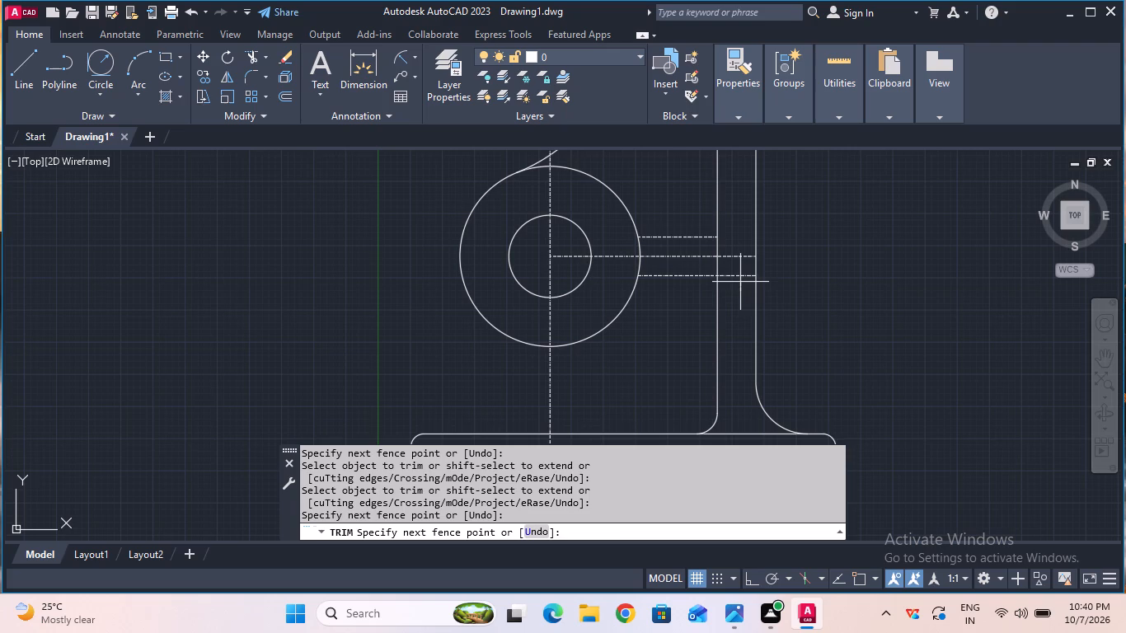
pyautogui.moveTo(740, 282); pyautogui.dragTo(740, 274)
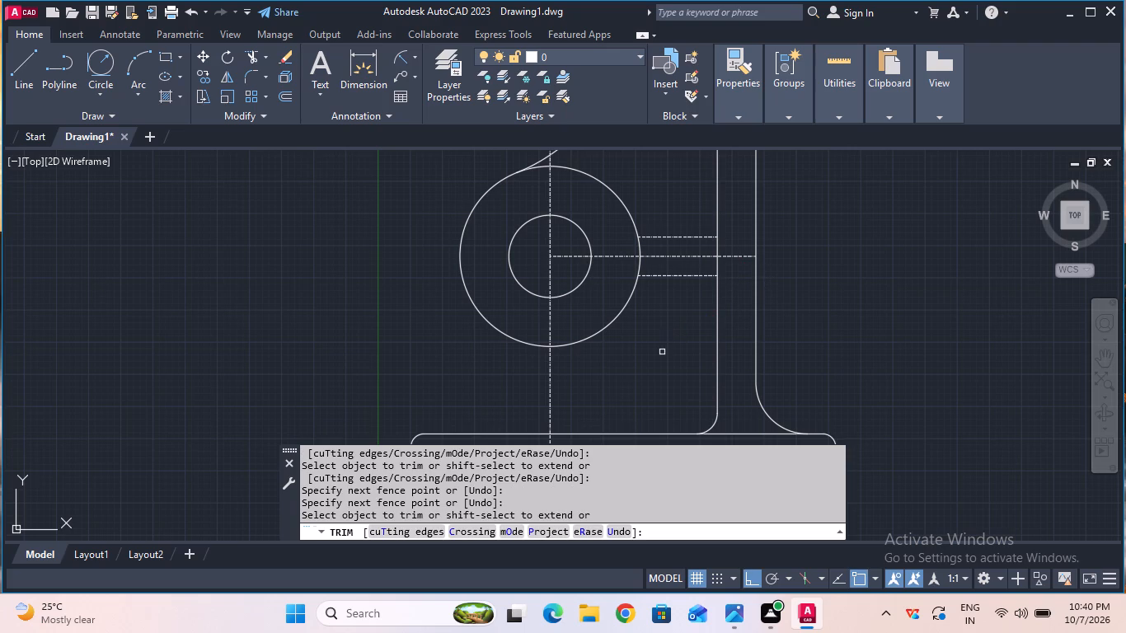
pyautogui.press('Escape')
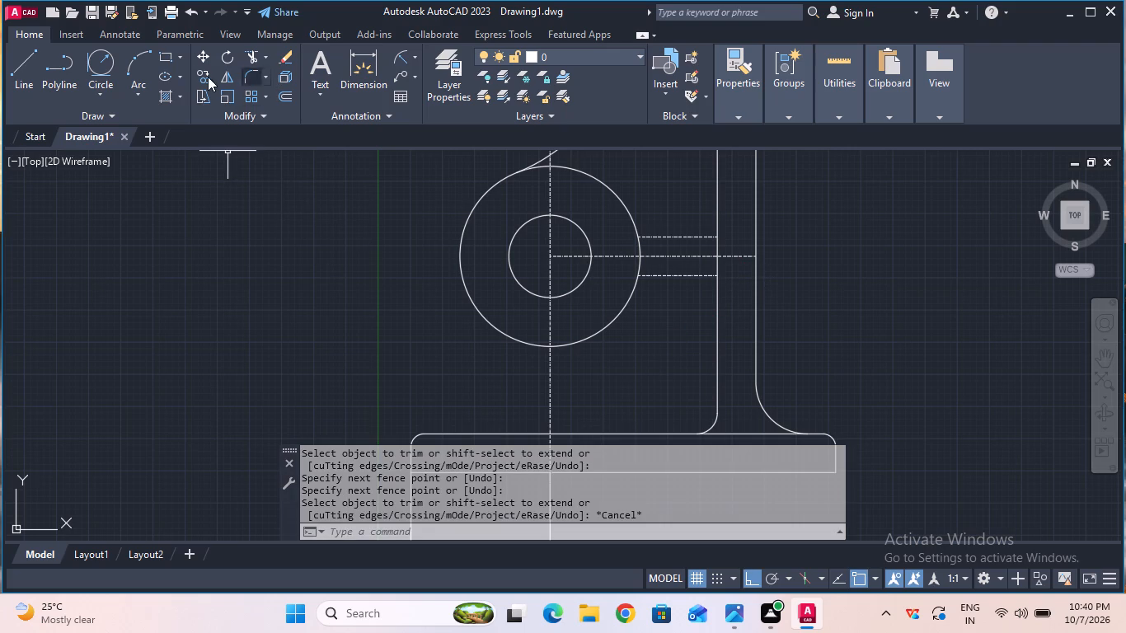
# Measure the vertical distance between the two offset horizontal rib lines with a linear dimension, without placing it.
pyautogui.click(411, 58)
pyautogui.click(411, 97)
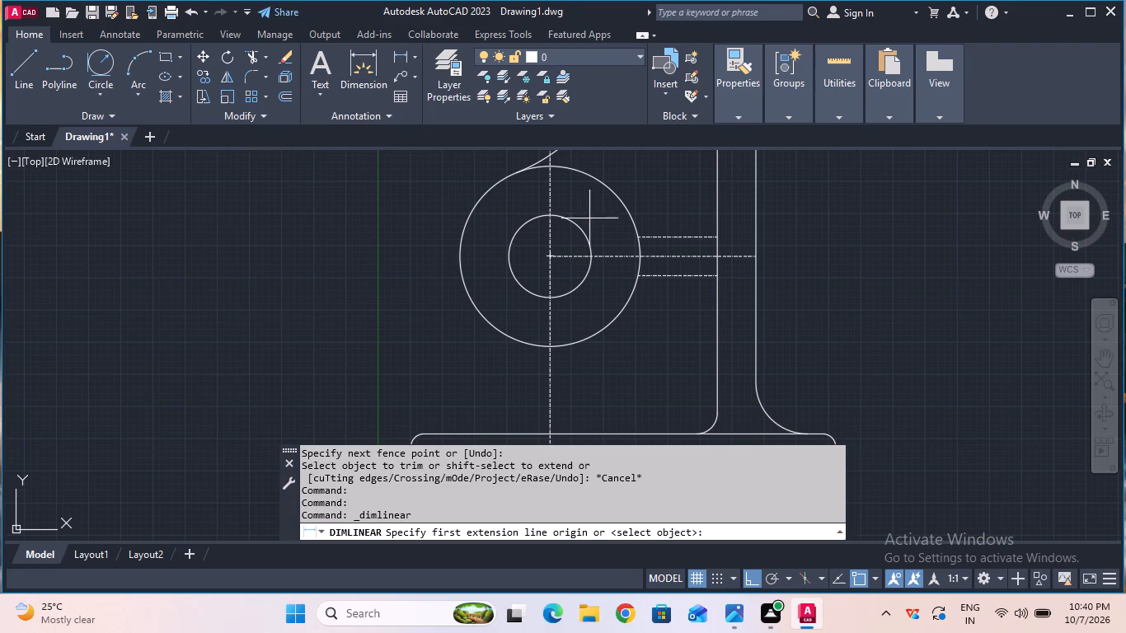
pyautogui.click(678, 238)
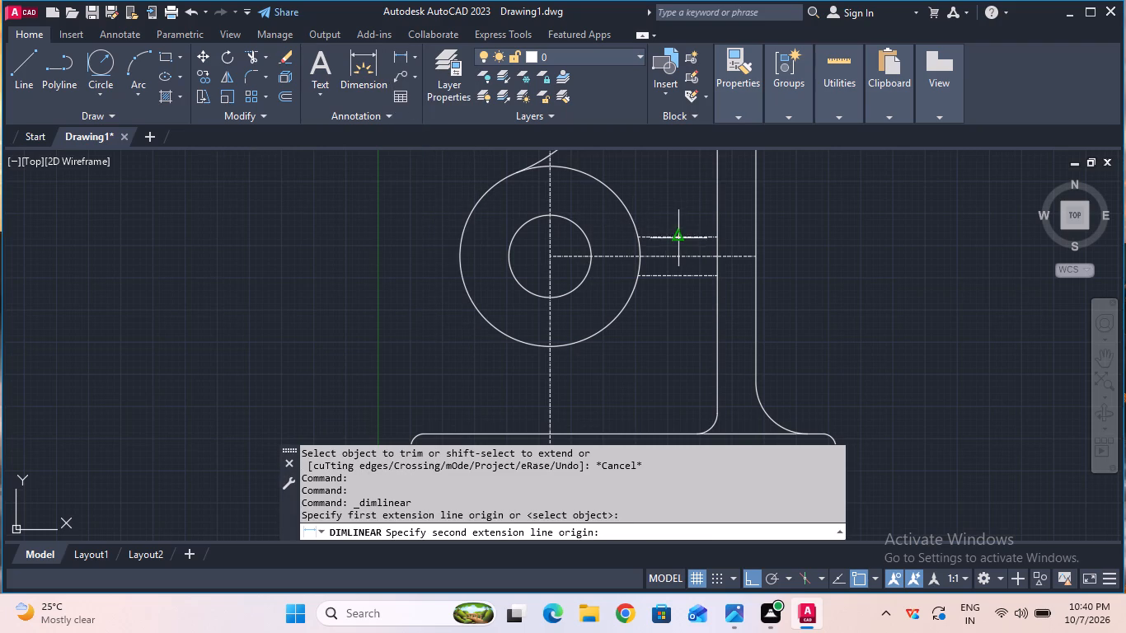
pyautogui.click(678, 273)
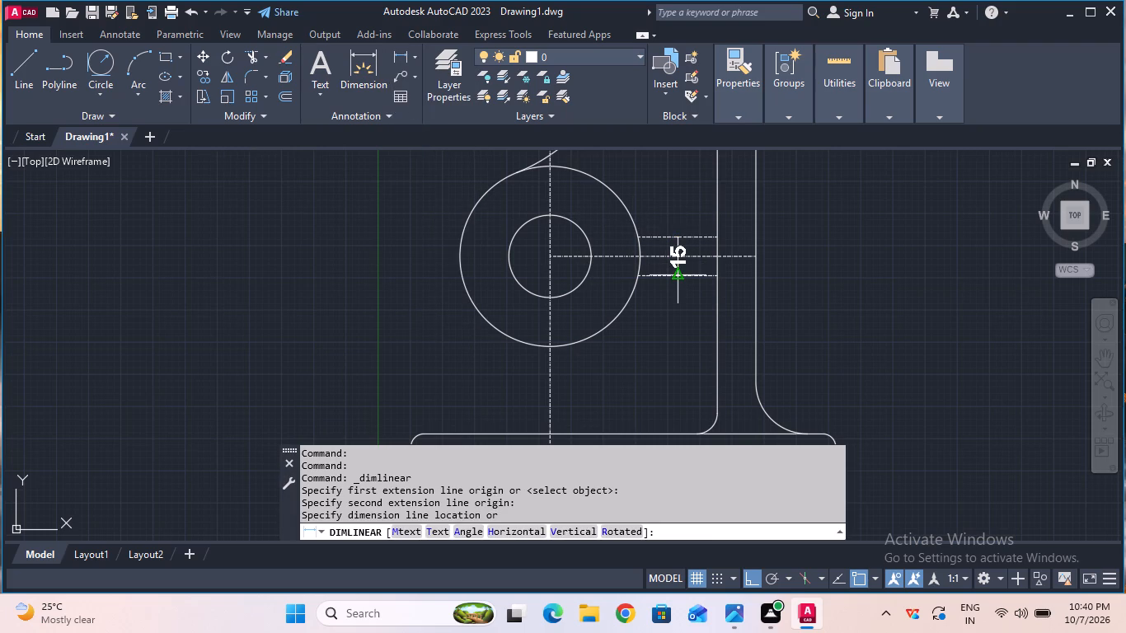
pyautogui.press('Escape')
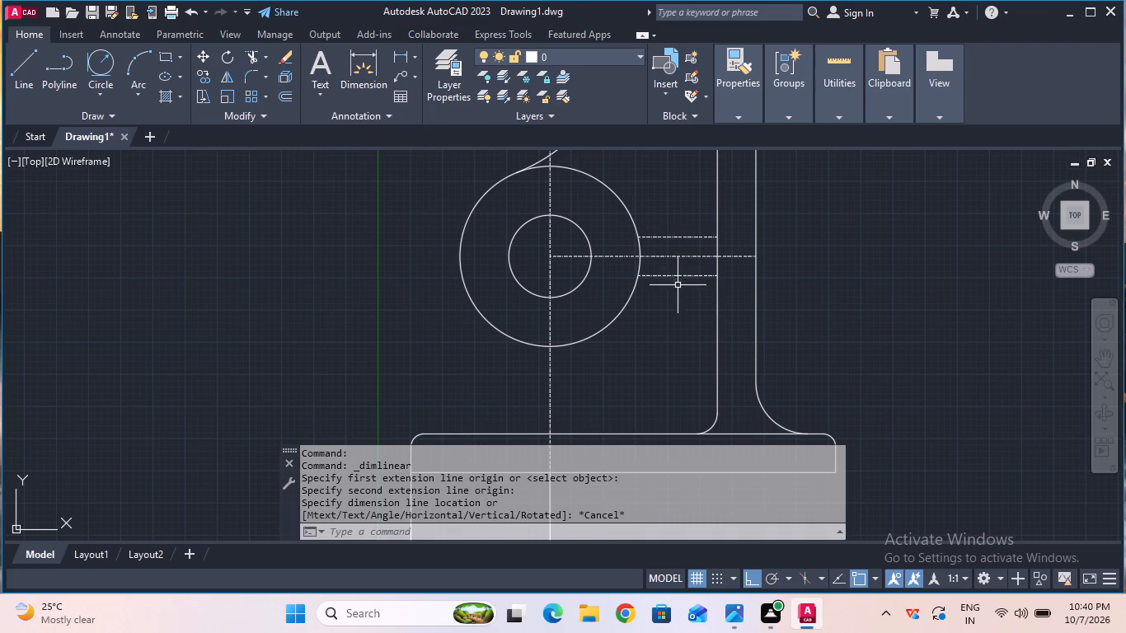
# Change the linetype of the lower and upper horizontal rib lines to ByBlock.
pyautogui.click(678, 274)
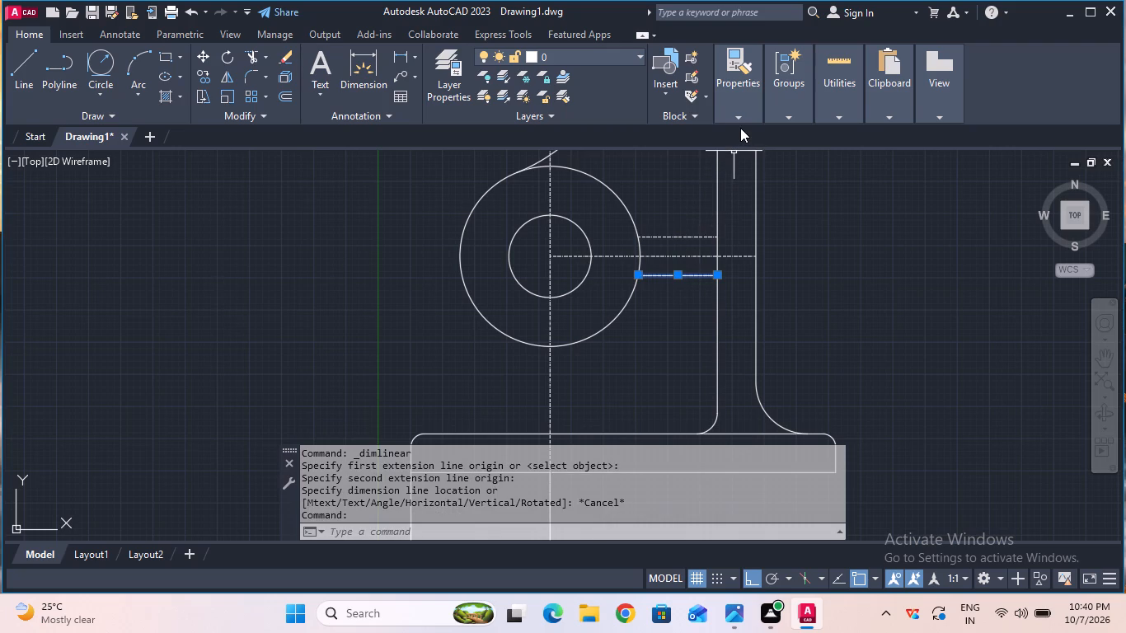
pyautogui.click(742, 122)
pyautogui.click(795, 166)
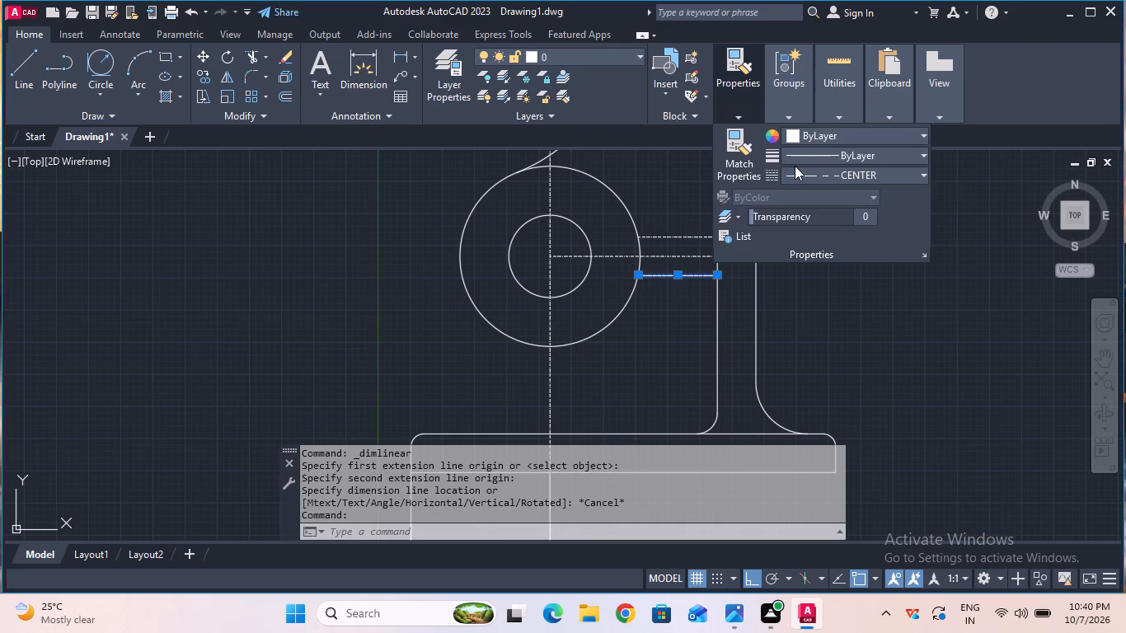
pyautogui.click(795, 166)
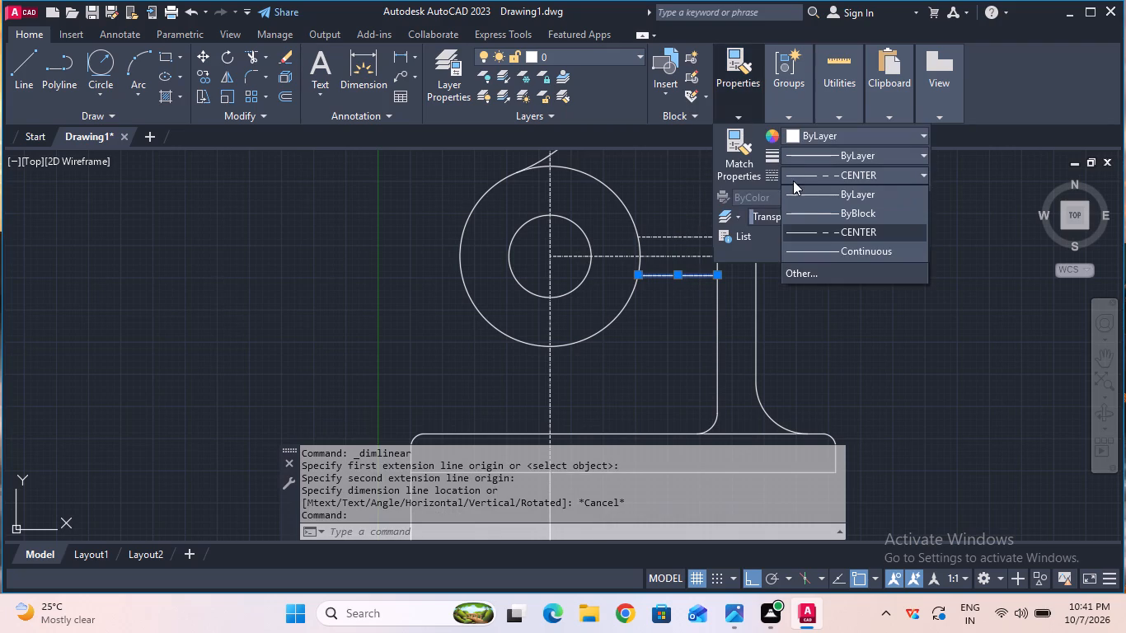
pyautogui.click(810, 210)
pyautogui.click(692, 237)
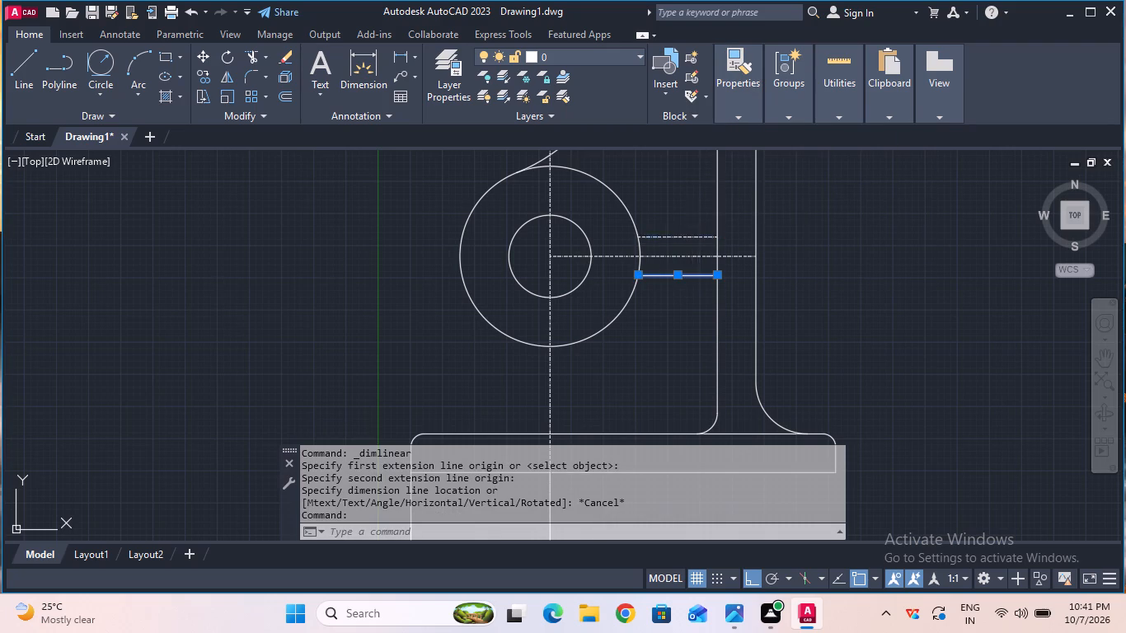
pyautogui.click(744, 115)
pyautogui.click(814, 177)
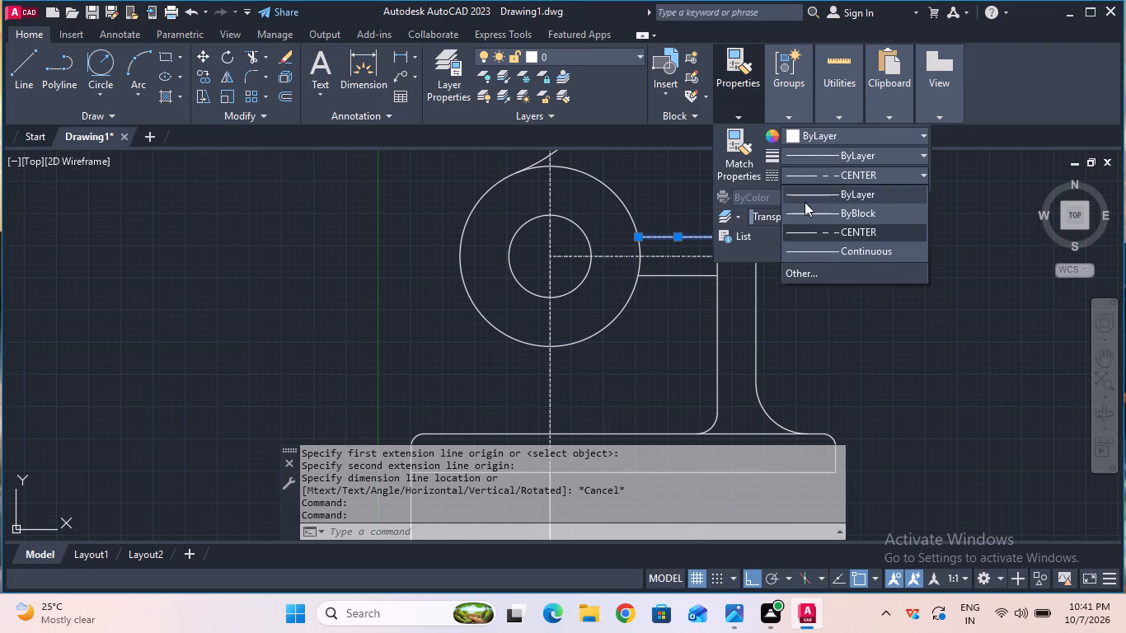
pyautogui.click(803, 213)
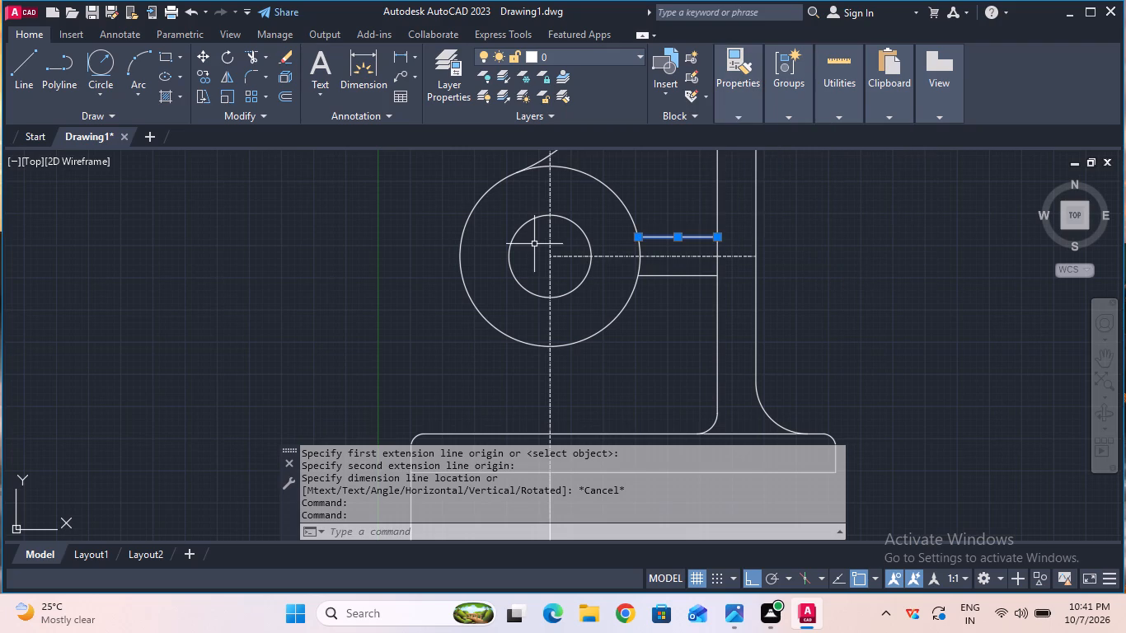
pyautogui.press('Escape')
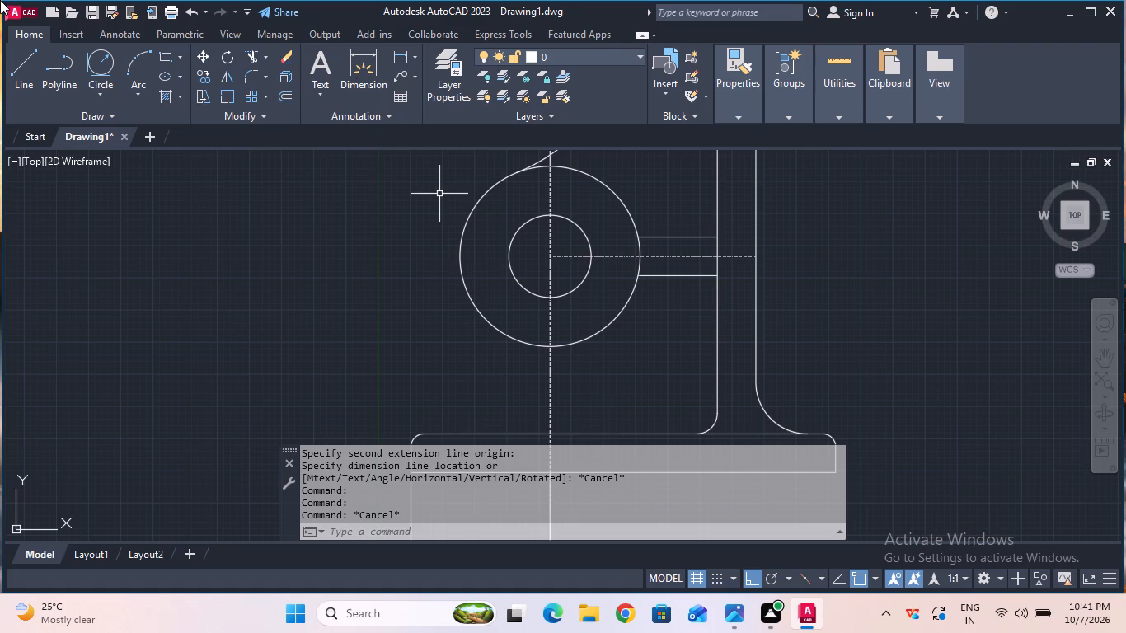
# Fillet the upper and lower rib lines into the lower outer circle with radius 8.
pyautogui.click(245, 72)
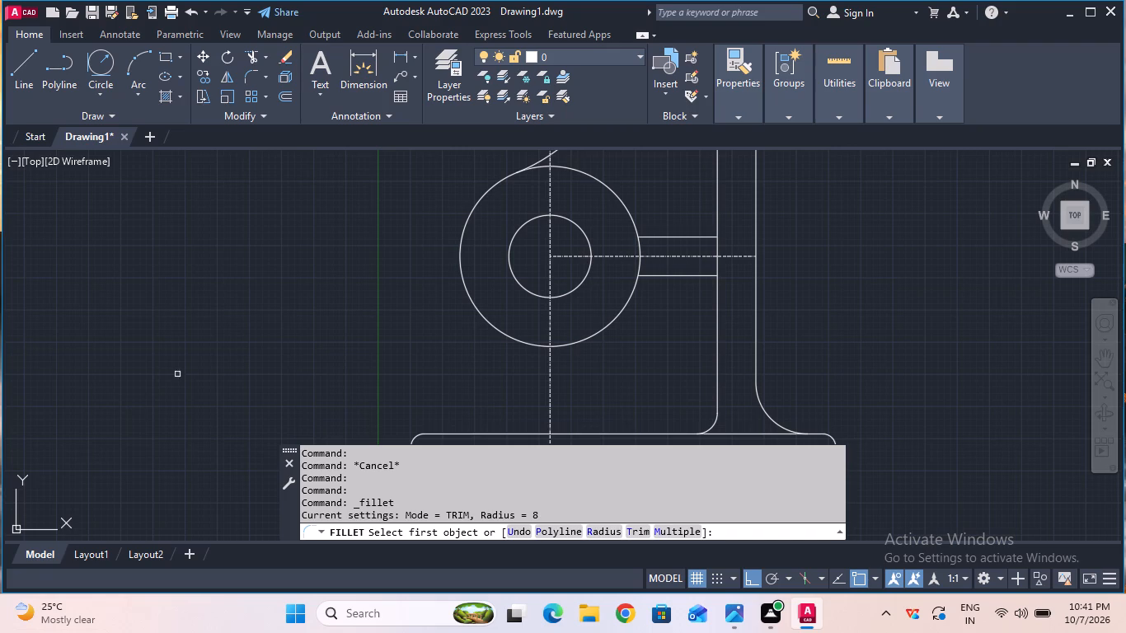
pyautogui.click(656, 237)
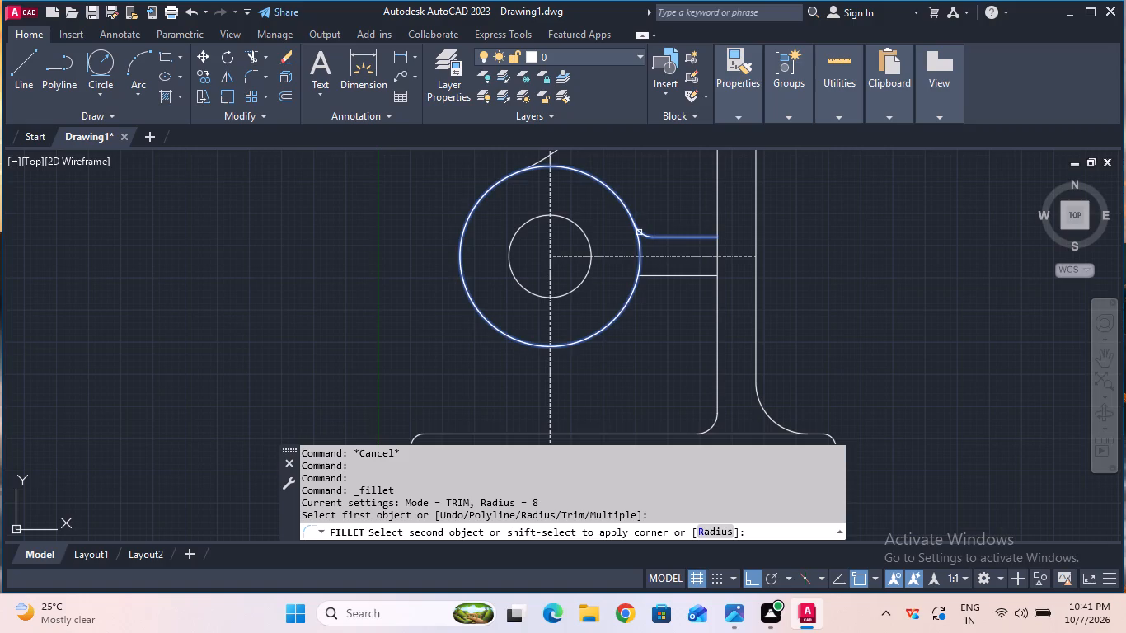
pyautogui.click(639, 232)
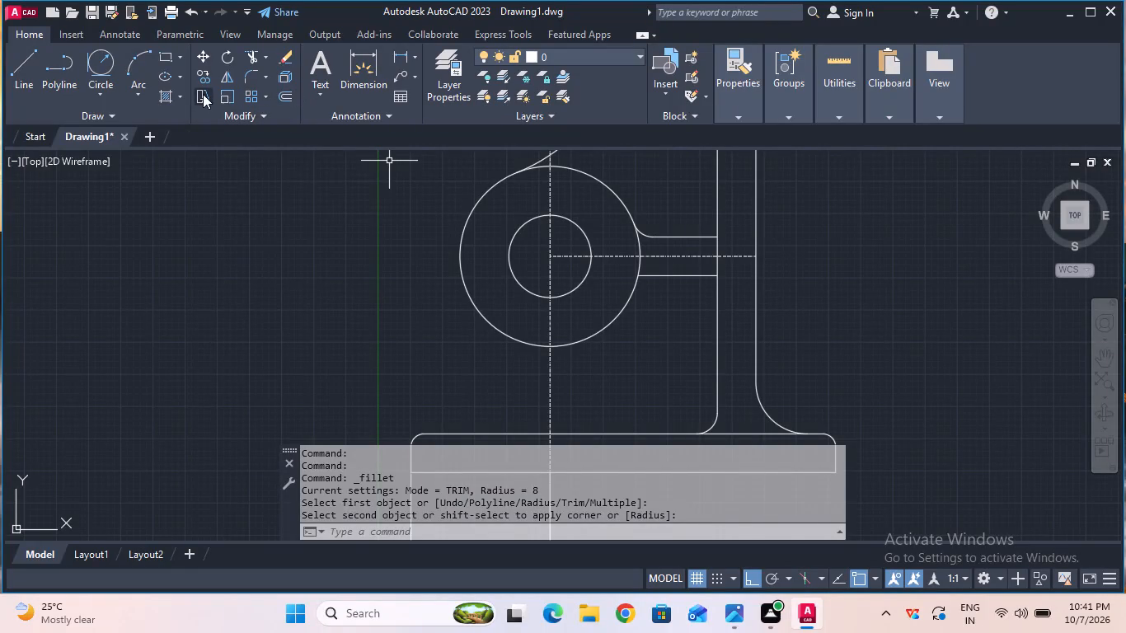
pyautogui.click(250, 78)
pyautogui.click(658, 276)
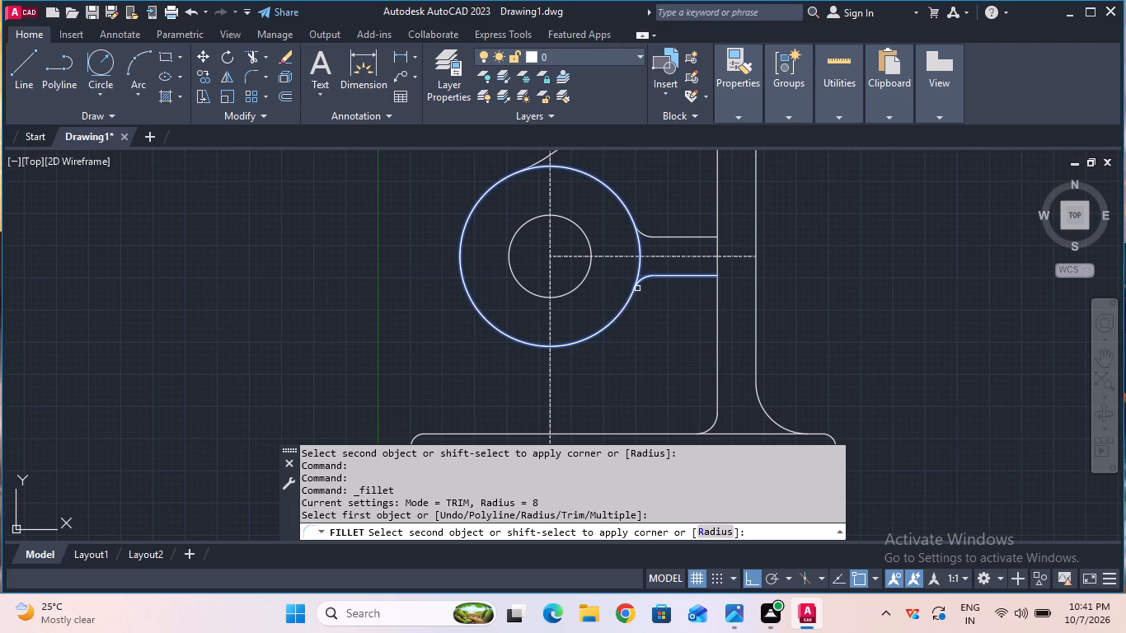
pyautogui.click(637, 288)
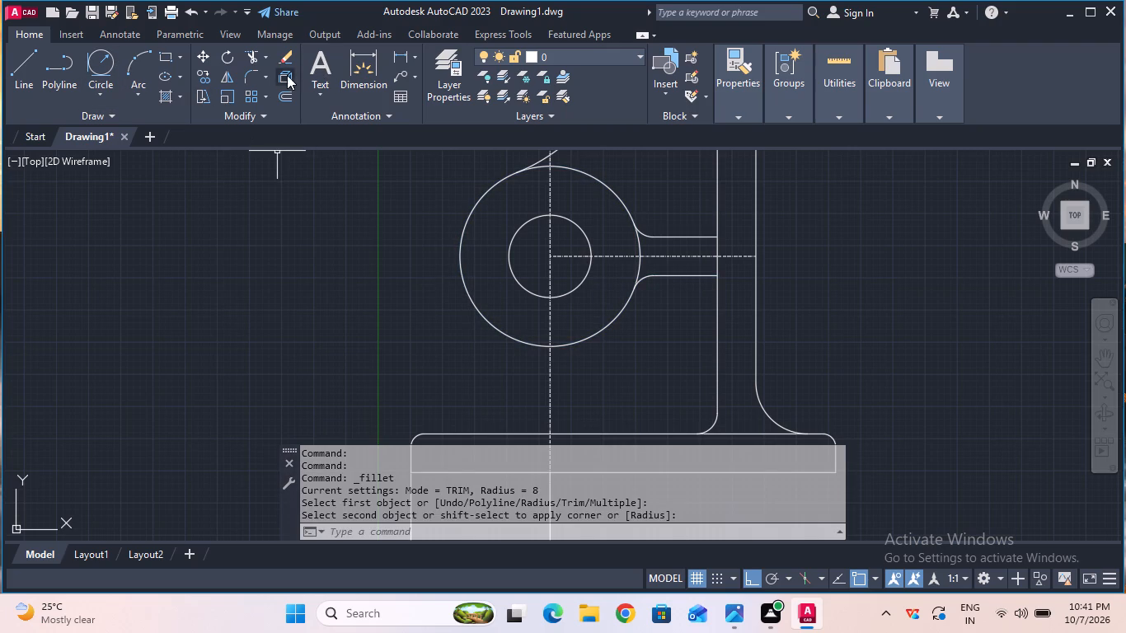
# Fillet the corner between the upper rib line and the inner vertical line above it with radius 8.
pyautogui.click(253, 80)
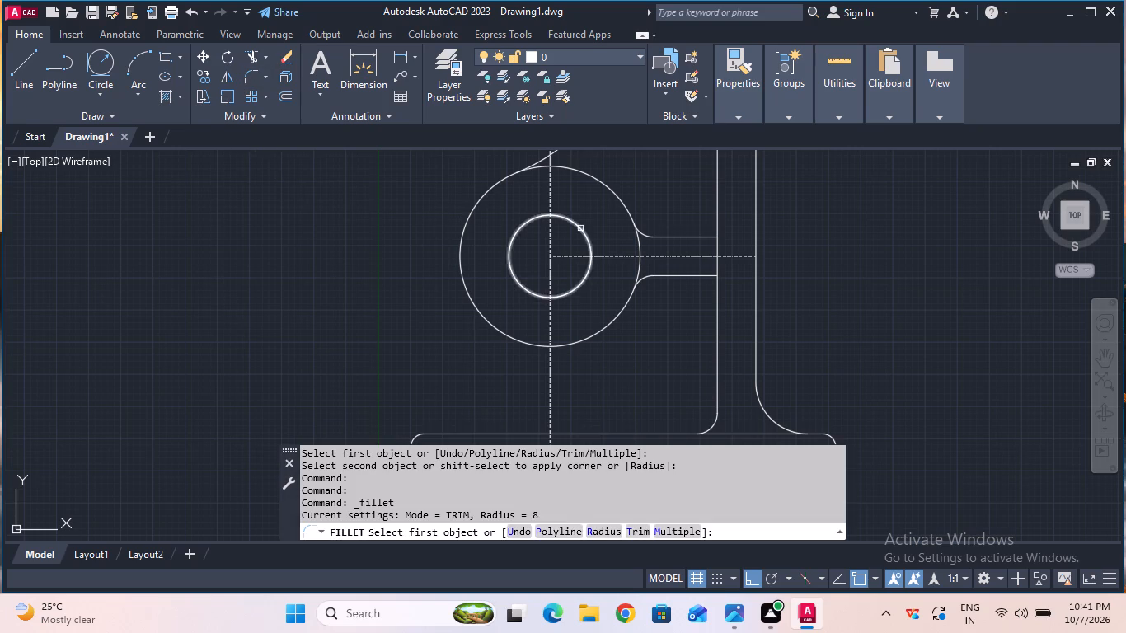
pyautogui.click(706, 236)
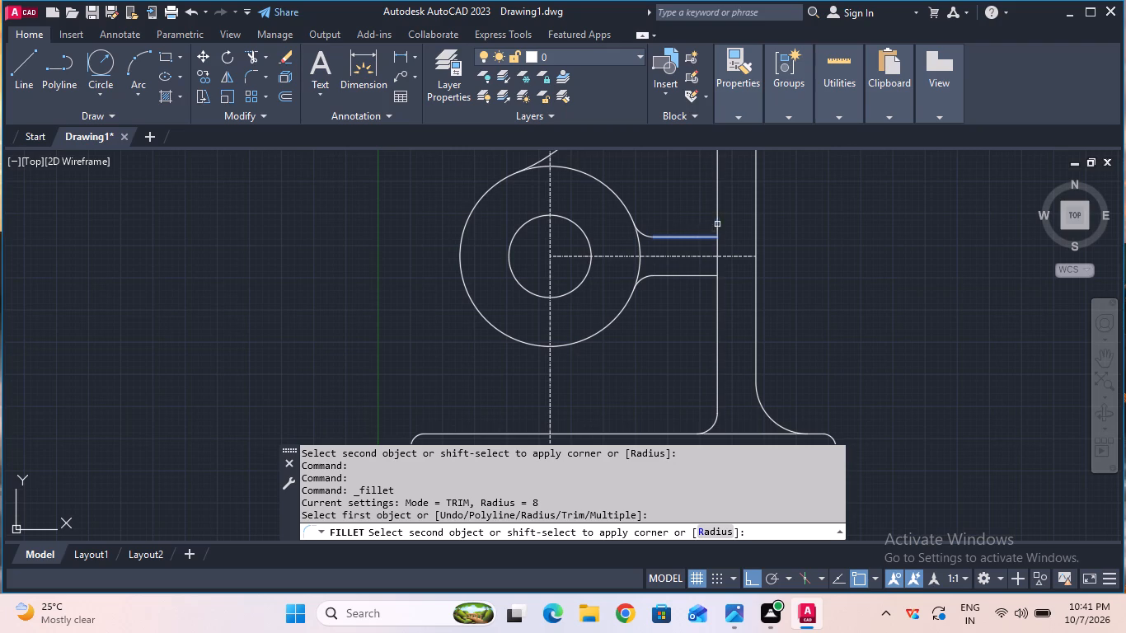
pyautogui.doubleClick(717, 224)
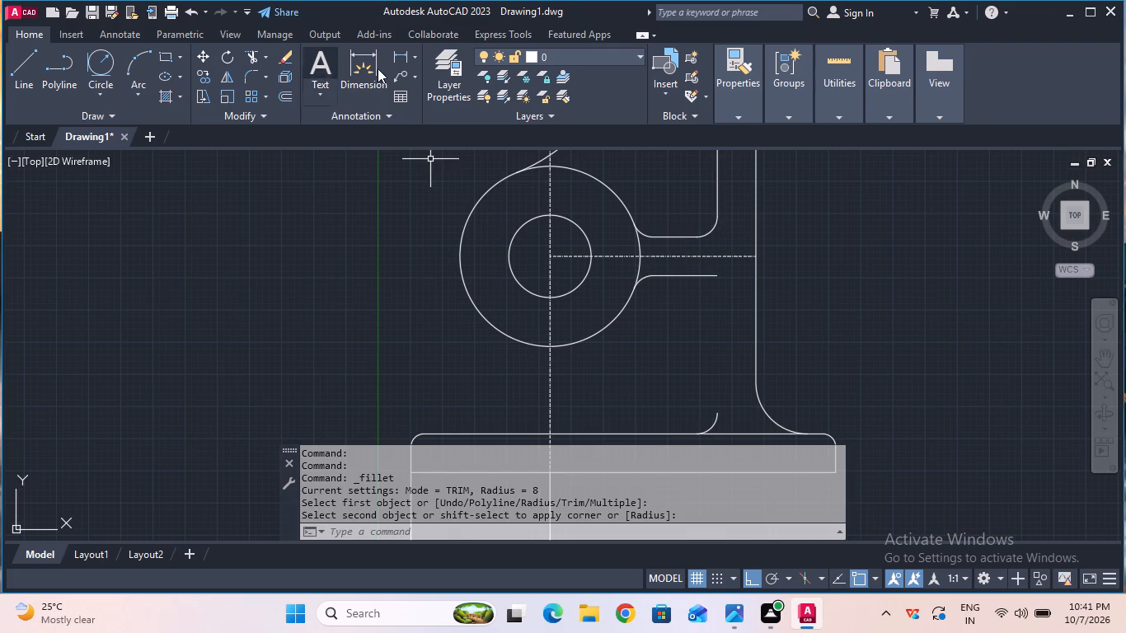
# Extend the inner vertical line down across the rib to the base fillet.
pyautogui.click(264, 62)
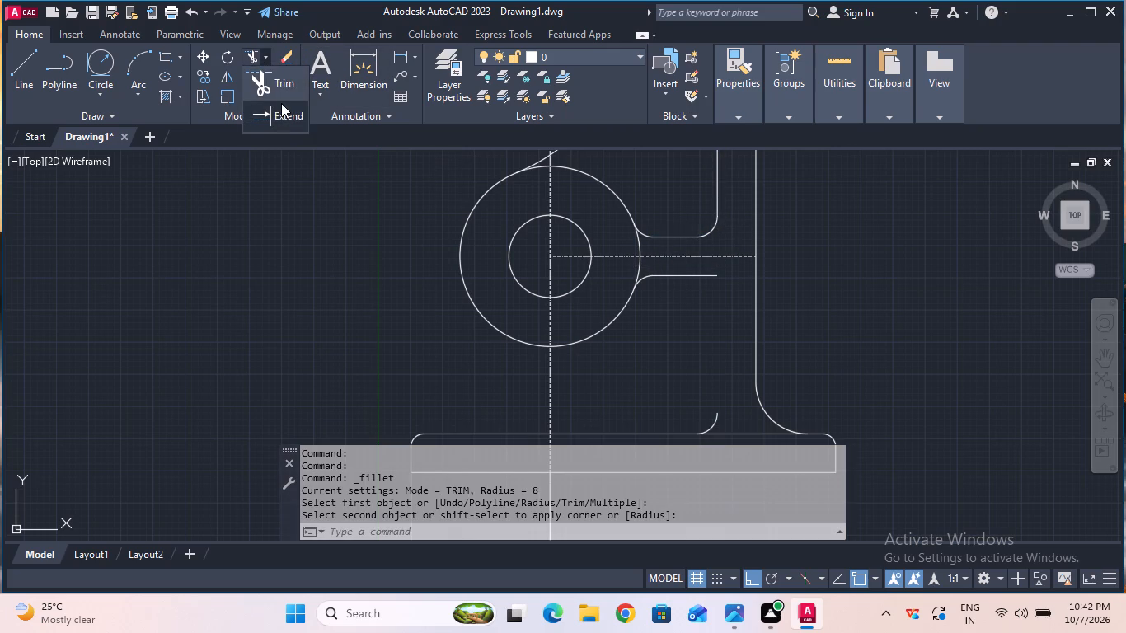
pyautogui.click(282, 107)
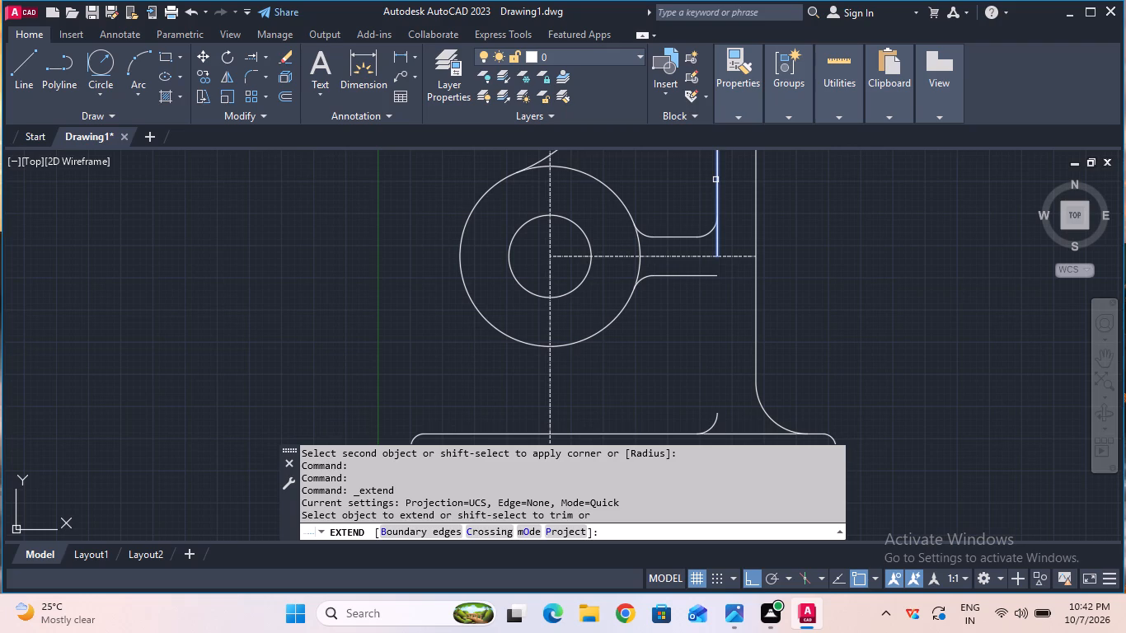
pyautogui.click(715, 180)
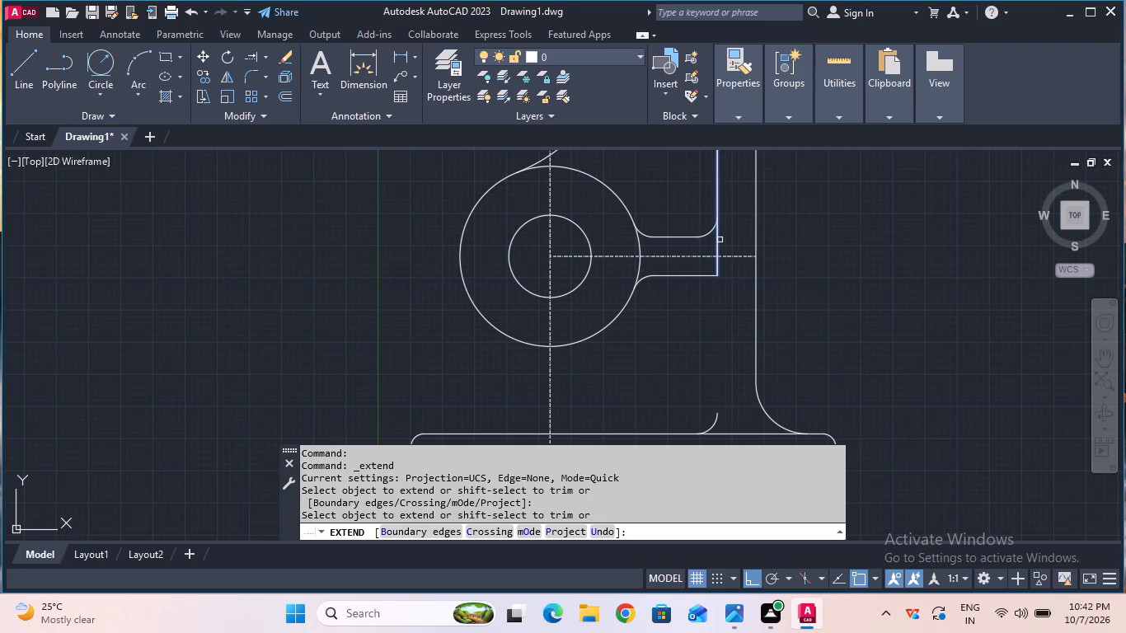
pyautogui.click(720, 240)
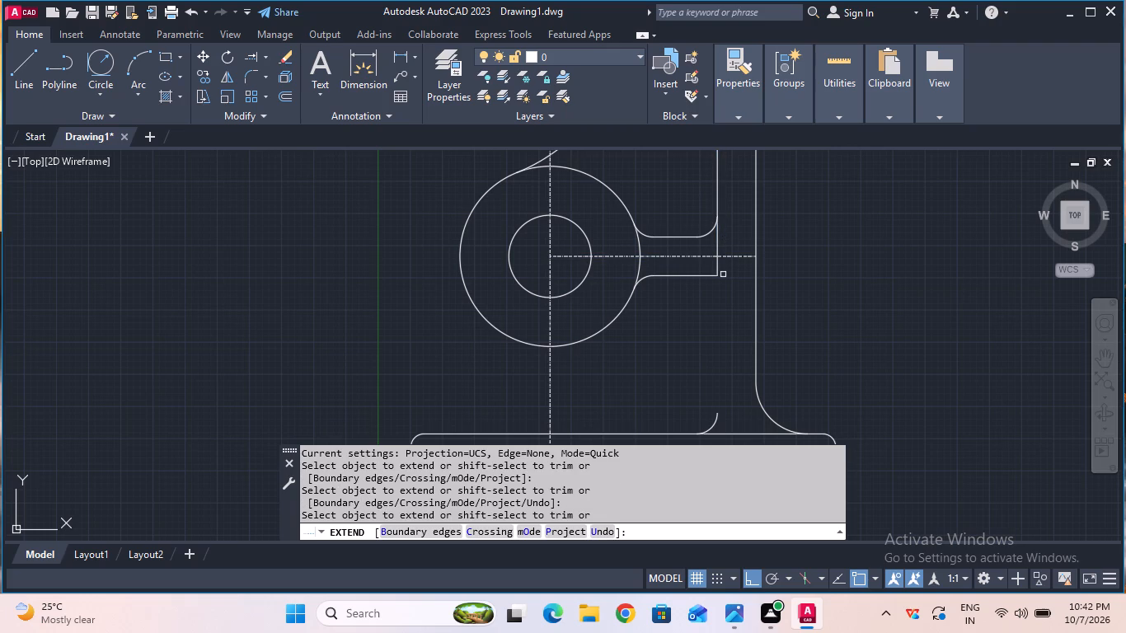
pyautogui.click(716, 270)
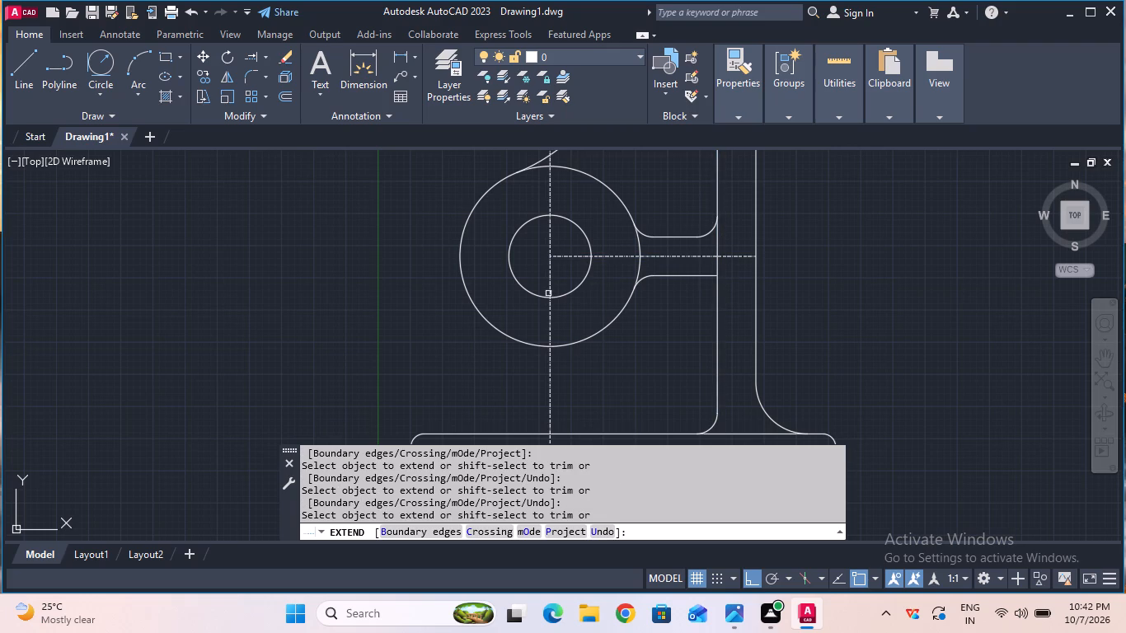
pyautogui.press('Escape')
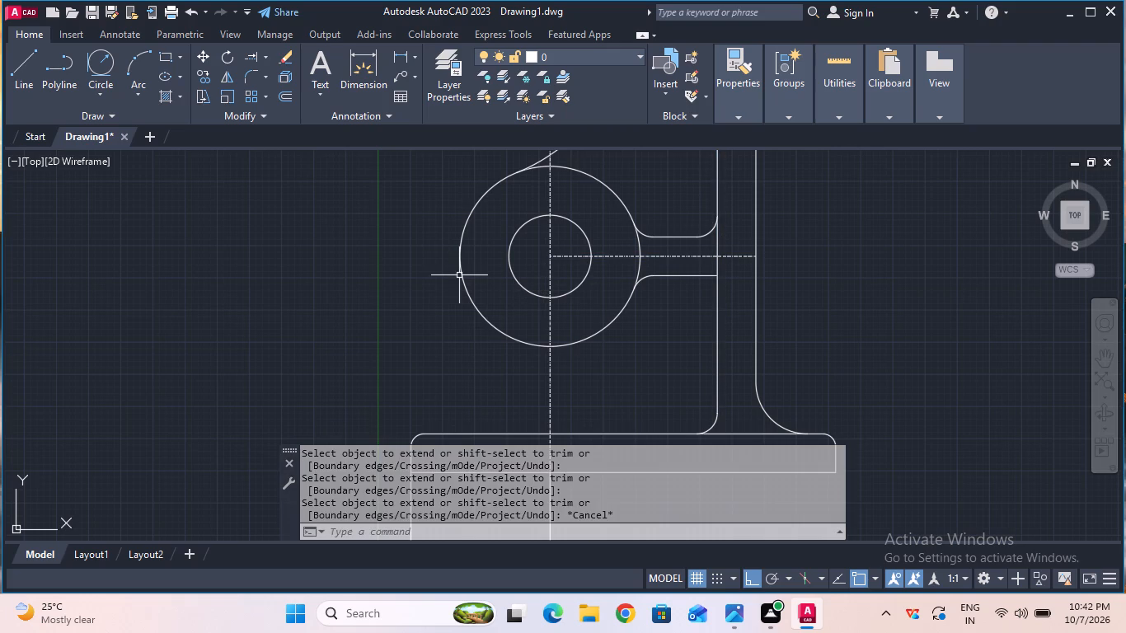
# Fillet the corner between the lower rib line and the inner vertical line below it with radius 8.
pyautogui.click(249, 72)
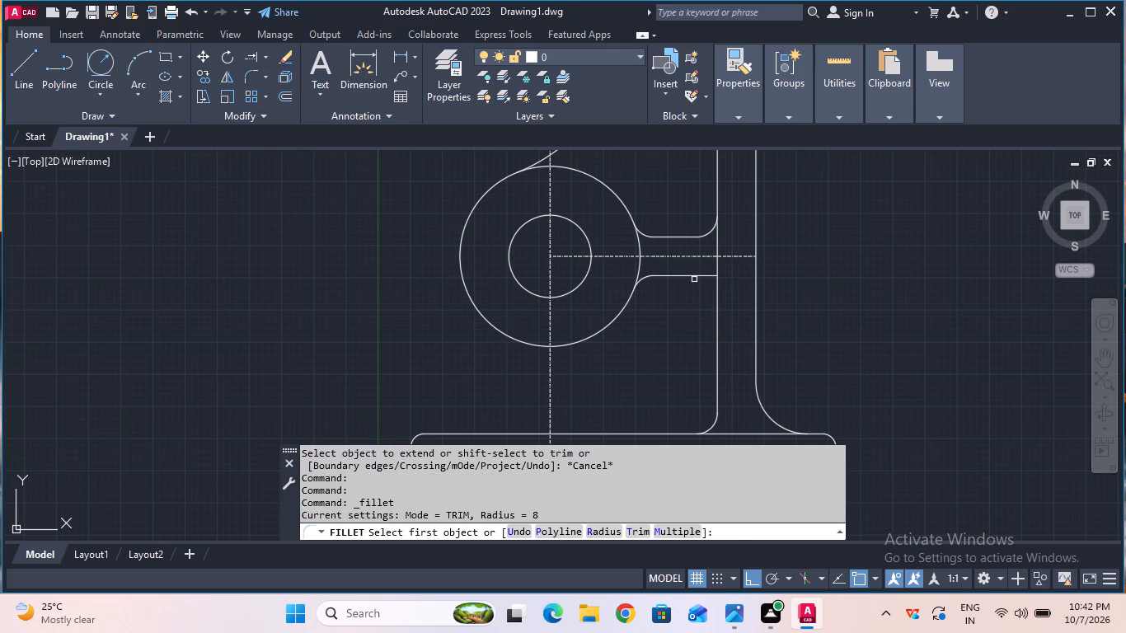
pyautogui.click(700, 274)
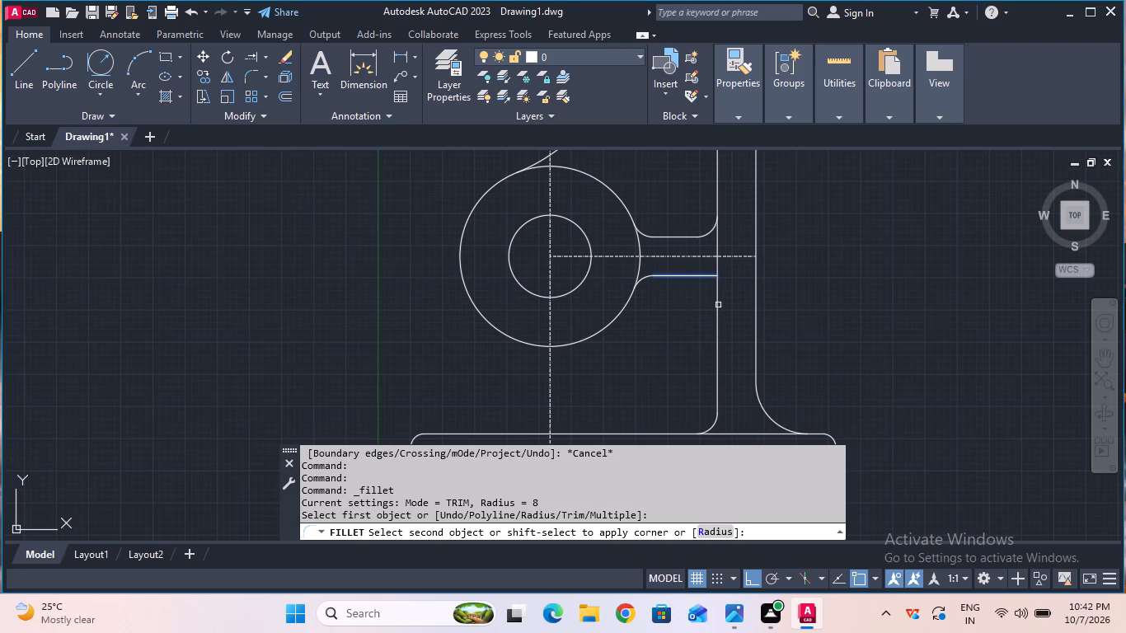
pyautogui.click(715, 306)
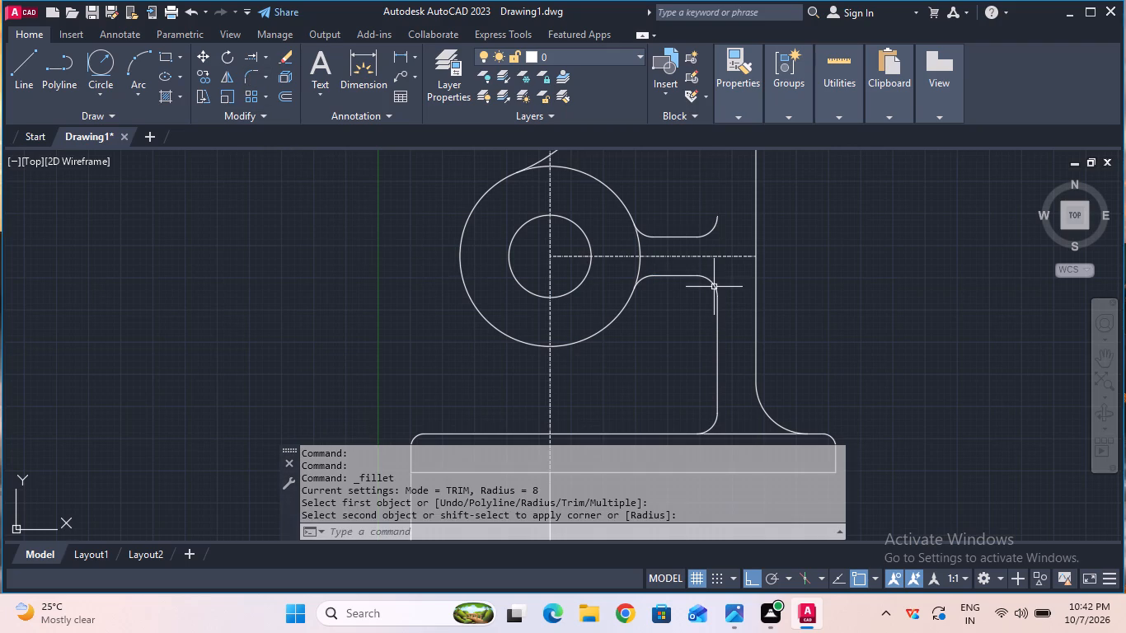
# Extend the remaining inner vertical line upward across the rib to the end of the upper rib fillet.
pyautogui.scroll(1, 714, 287)
pyautogui.scroll(-3, 714, 287)
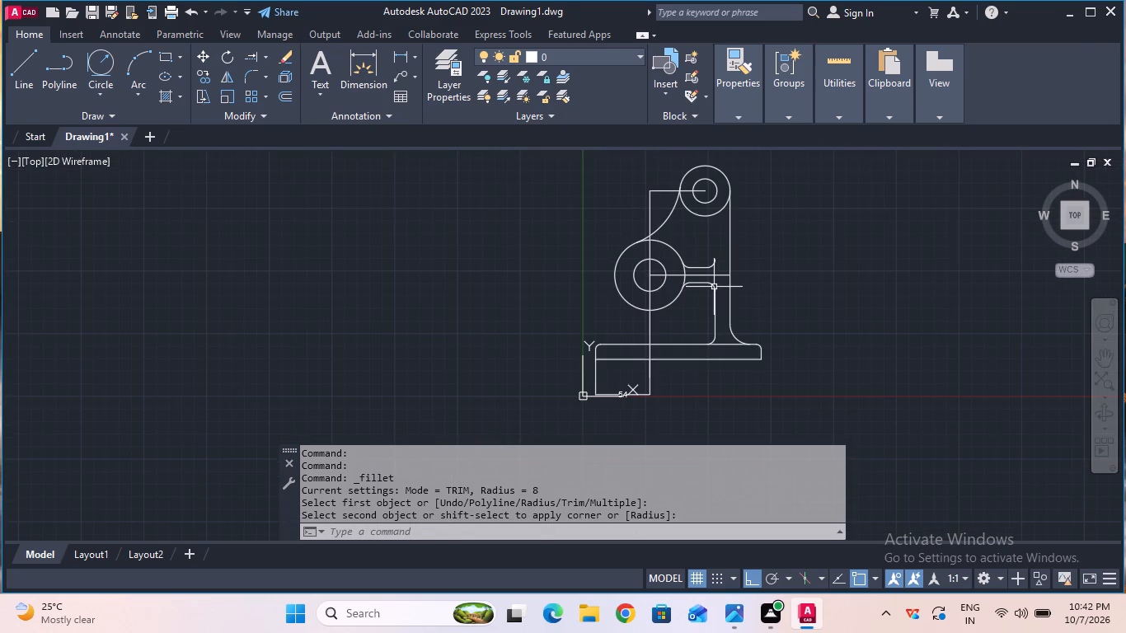
pyautogui.click(253, 58)
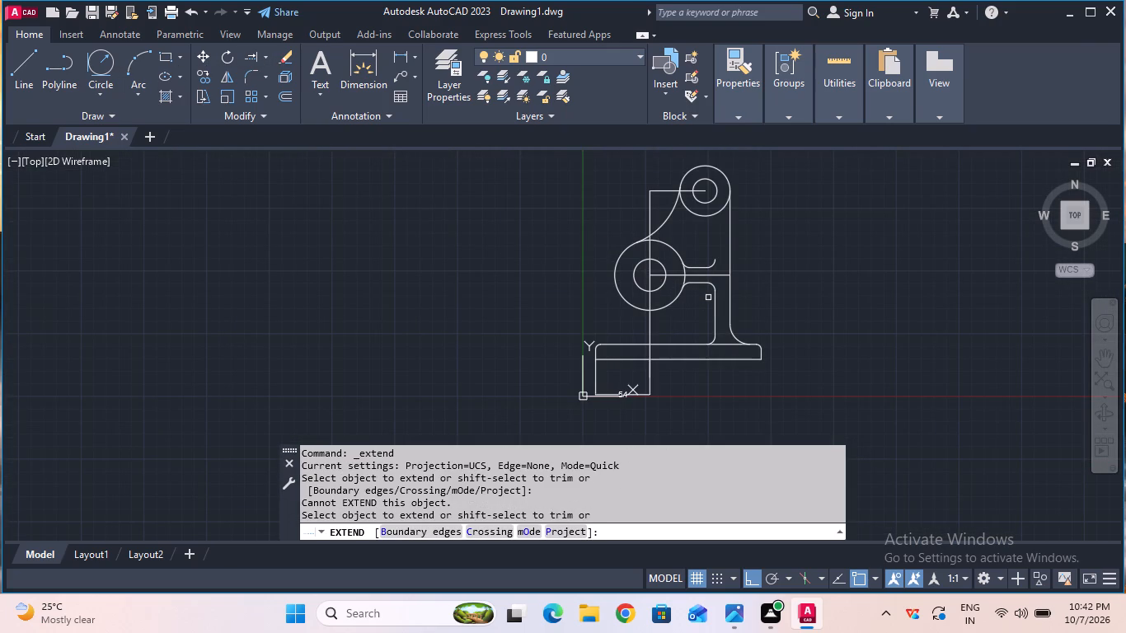
pyautogui.click(717, 312)
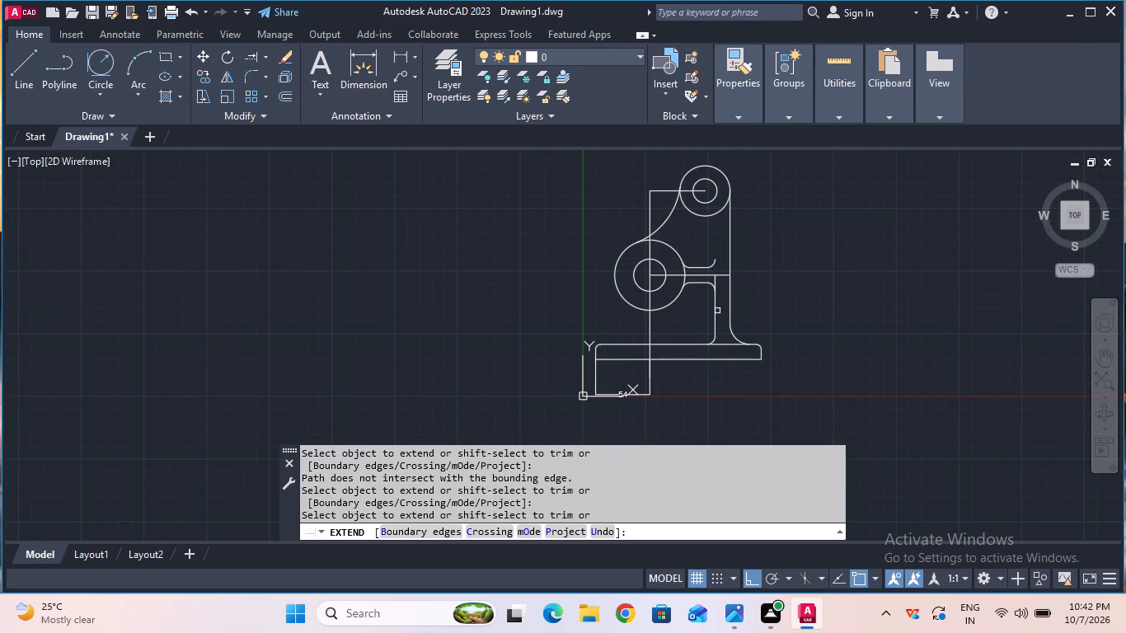
pyautogui.scroll(2, 719, 298)
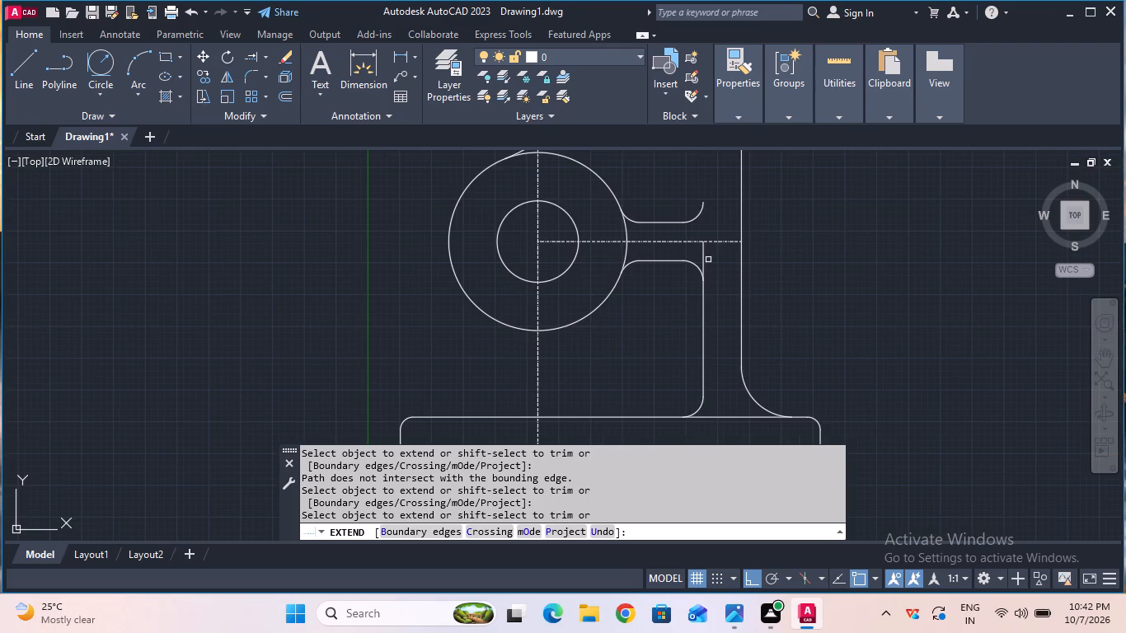
pyautogui.click(702, 261)
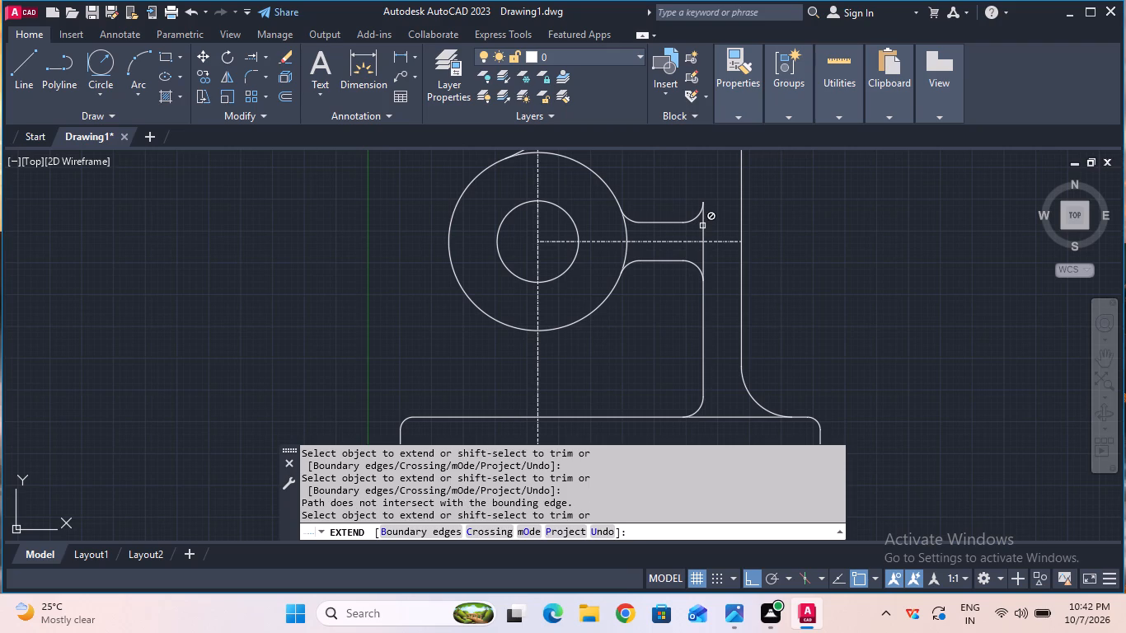
pyautogui.press('Escape')
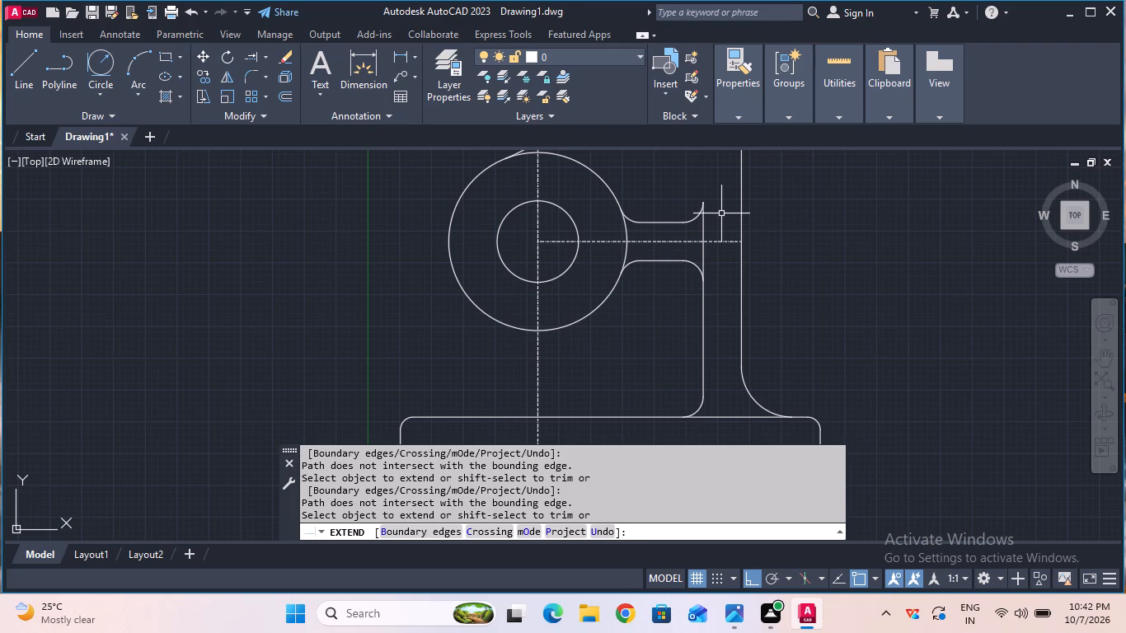
# Extend the inner vertical line from the rib up to the outer circle of the upper pair.
pyautogui.moveTo(956, 312); pyautogui.dragTo(956, 373, button='middle')
pyautogui.moveTo(956, 373); pyautogui.dragTo(956, 406, button='middle')
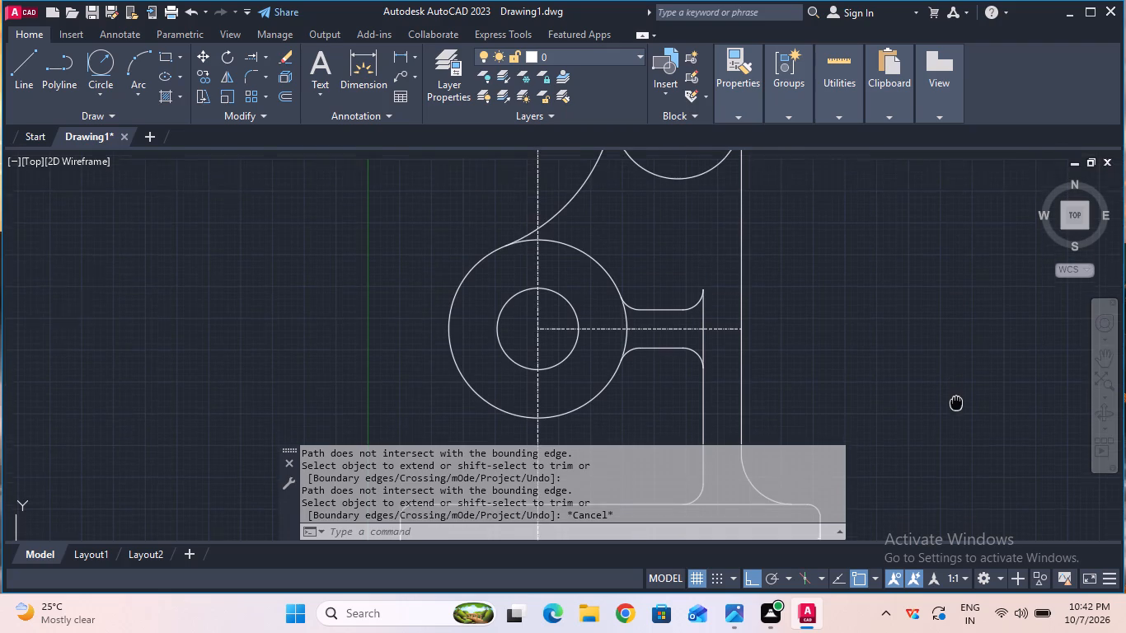
pyautogui.moveTo(956, 406); pyautogui.dragTo(956, 423, button='middle')
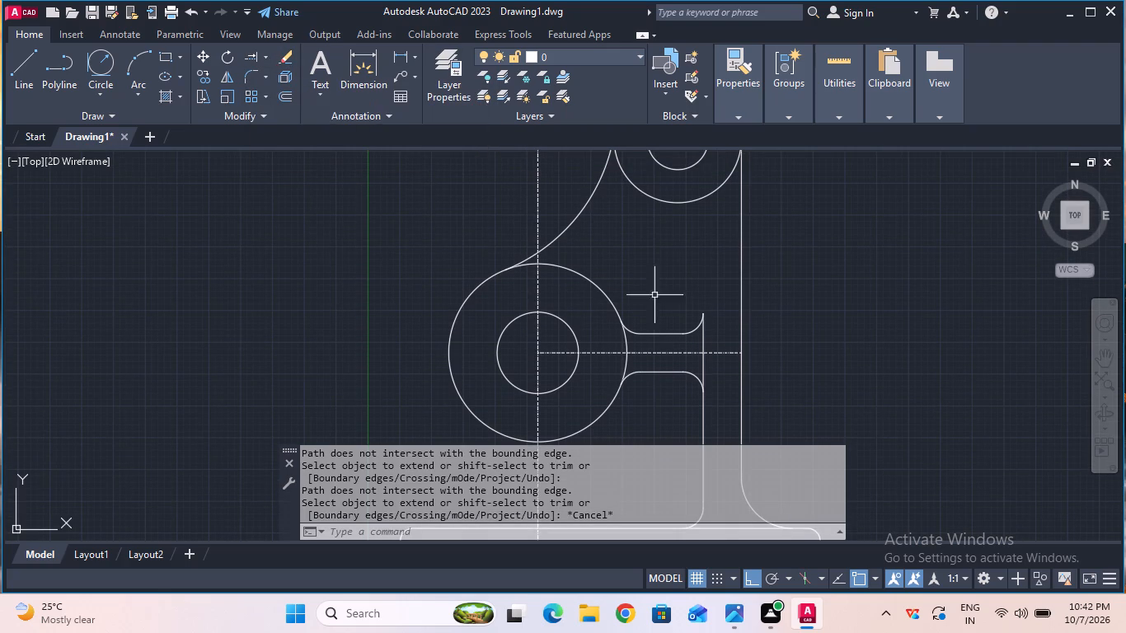
pyautogui.click(251, 54)
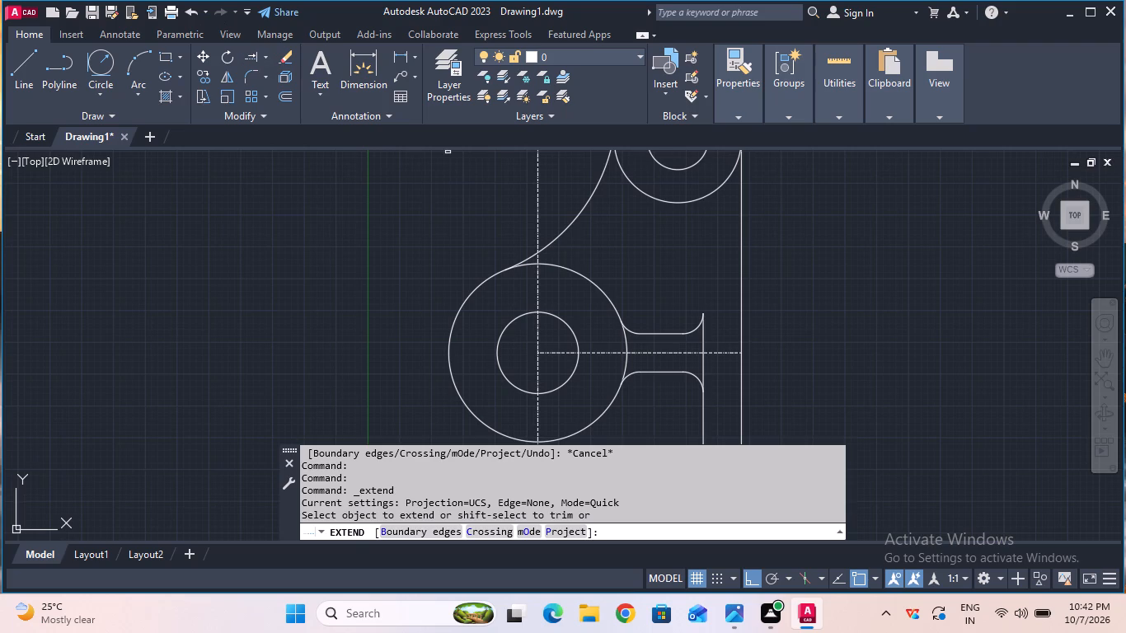
pyautogui.click(702, 335)
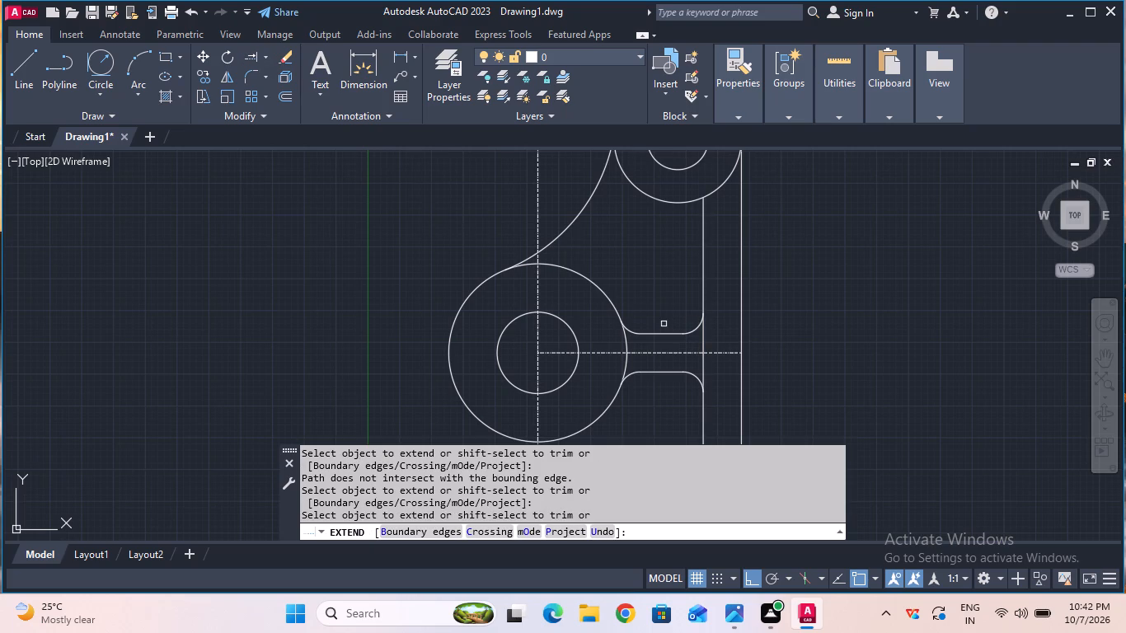
pyautogui.press('Escape')
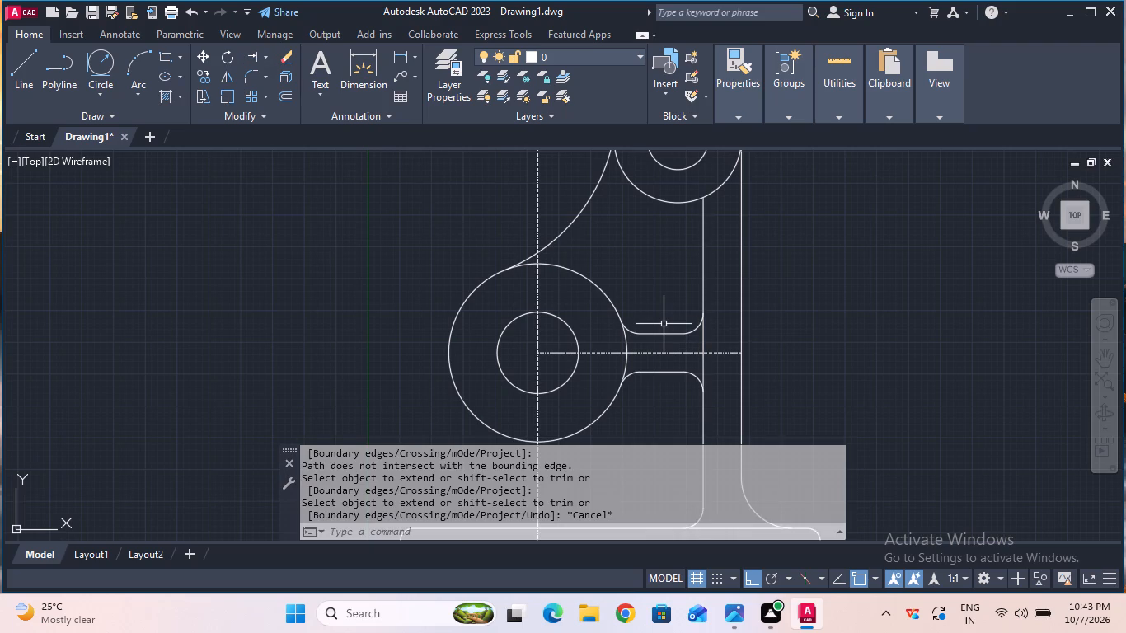
# Fillet the corner between the inner vertical line and the underside of the upper outer circle with radius 8.
pyautogui.scroll(-1, 664, 324)
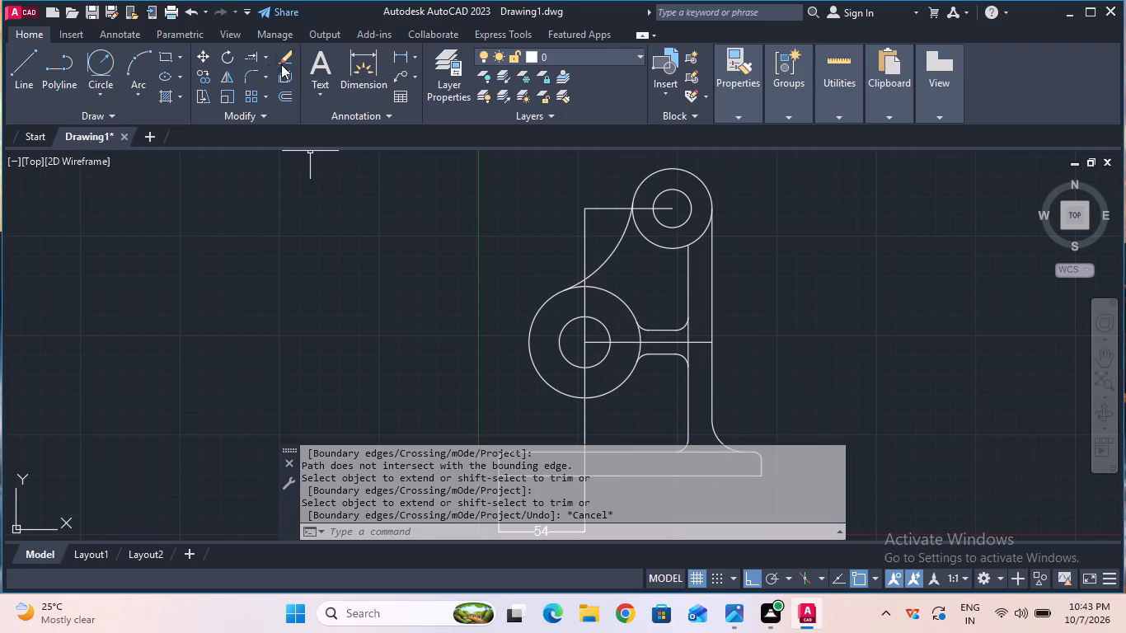
pyautogui.click(253, 75)
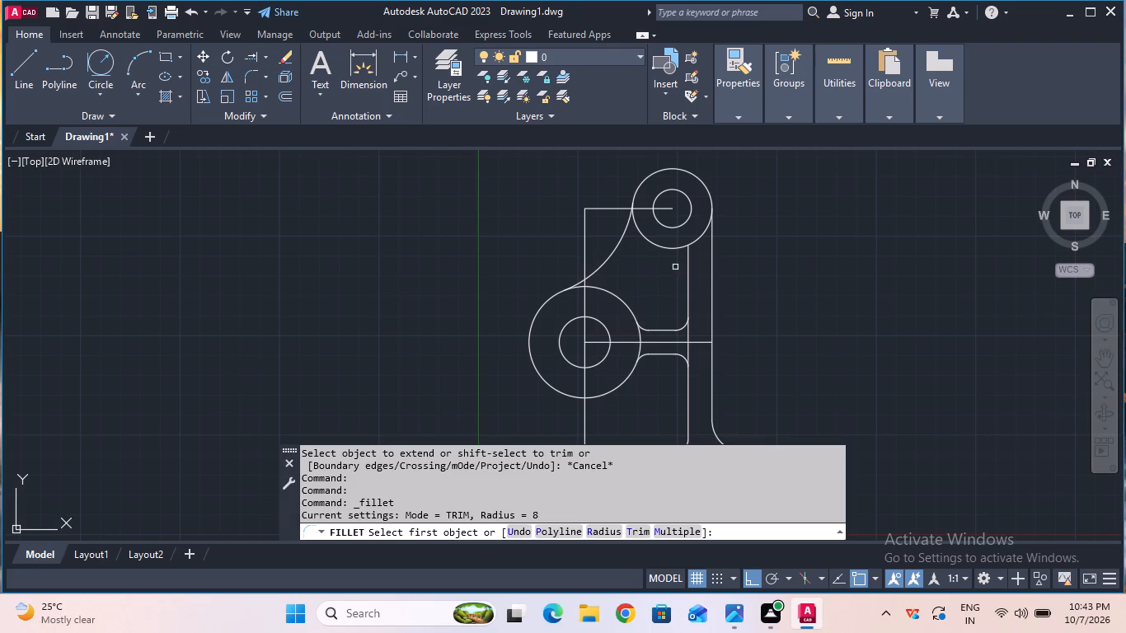
pyautogui.click(689, 264)
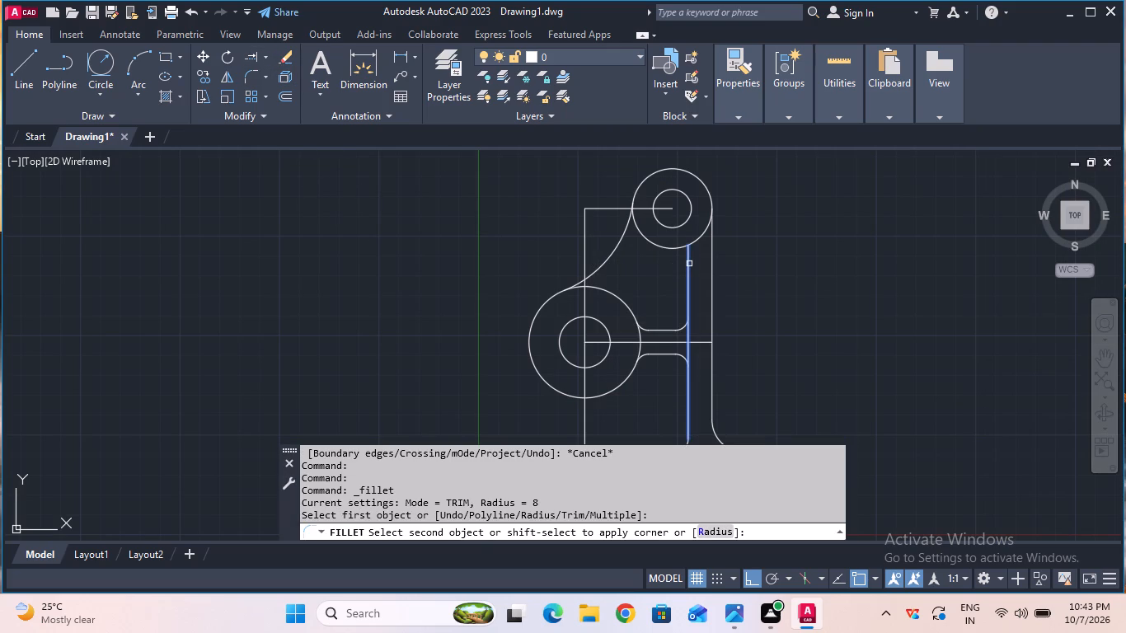
pyautogui.click(675, 248)
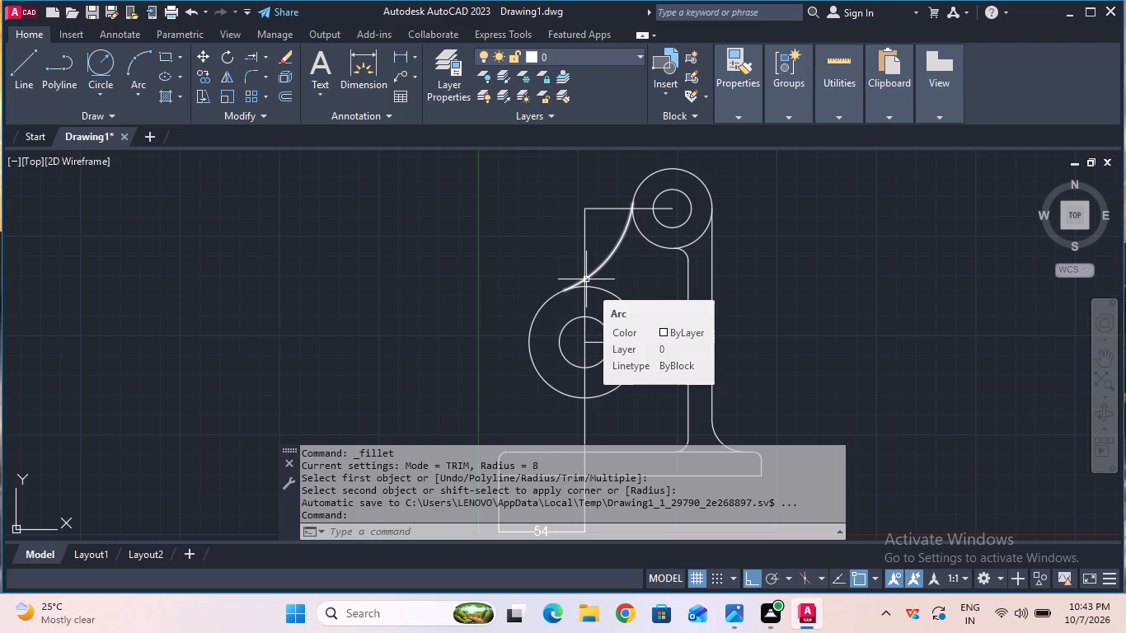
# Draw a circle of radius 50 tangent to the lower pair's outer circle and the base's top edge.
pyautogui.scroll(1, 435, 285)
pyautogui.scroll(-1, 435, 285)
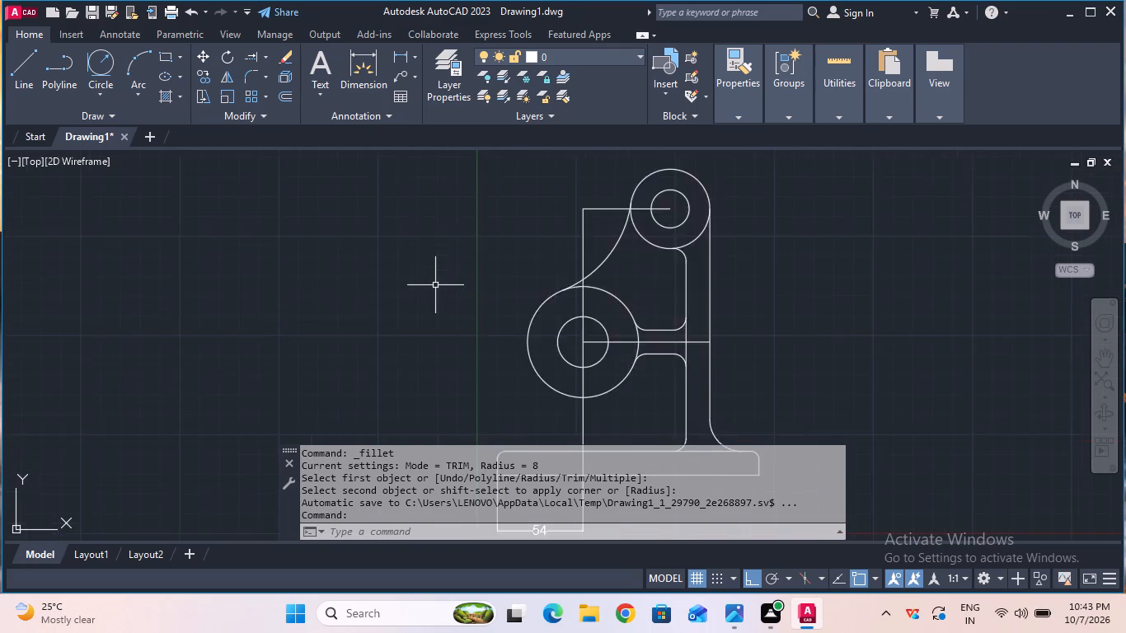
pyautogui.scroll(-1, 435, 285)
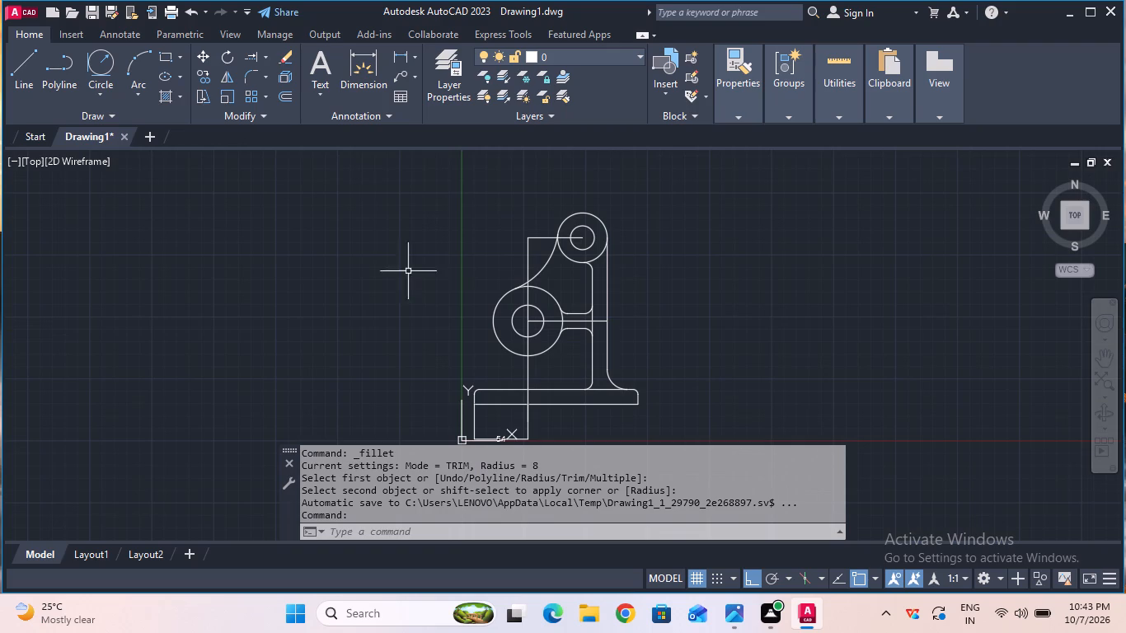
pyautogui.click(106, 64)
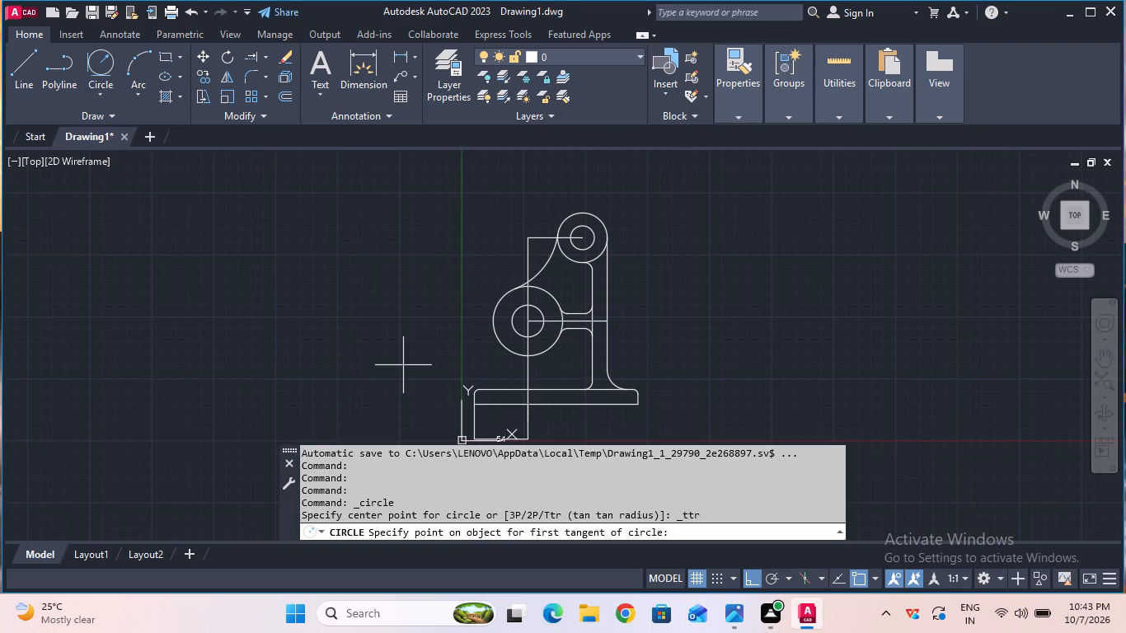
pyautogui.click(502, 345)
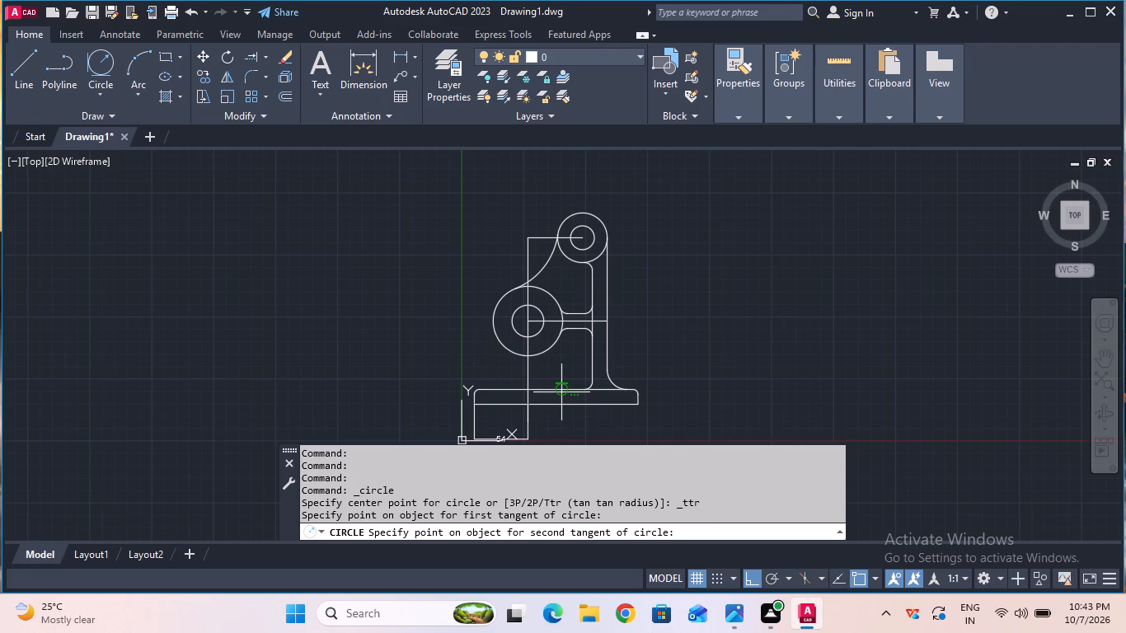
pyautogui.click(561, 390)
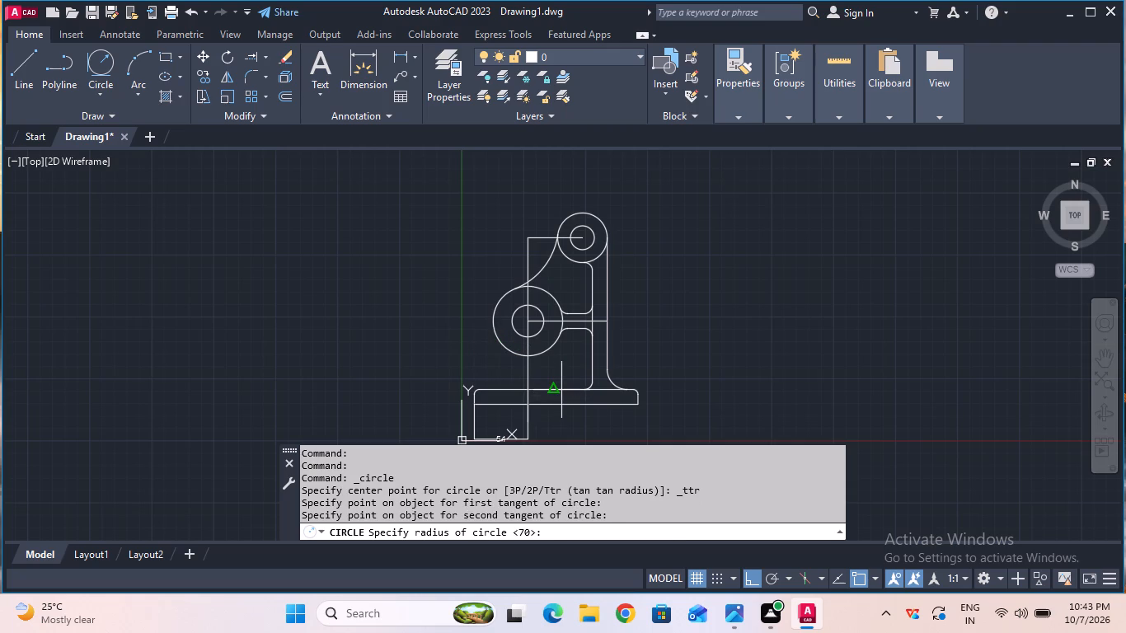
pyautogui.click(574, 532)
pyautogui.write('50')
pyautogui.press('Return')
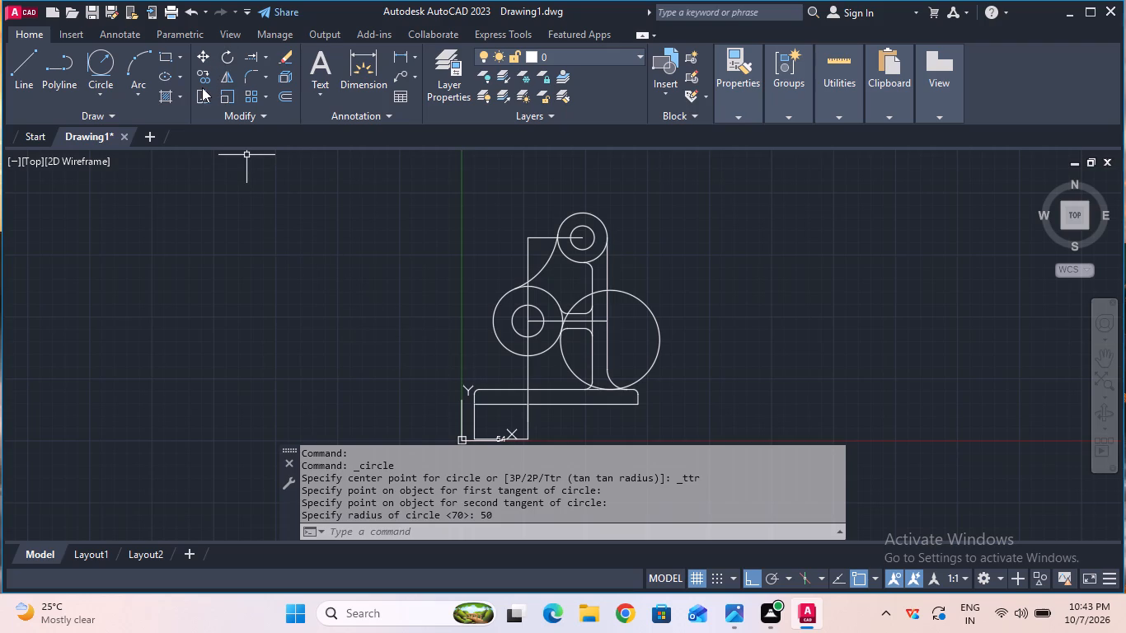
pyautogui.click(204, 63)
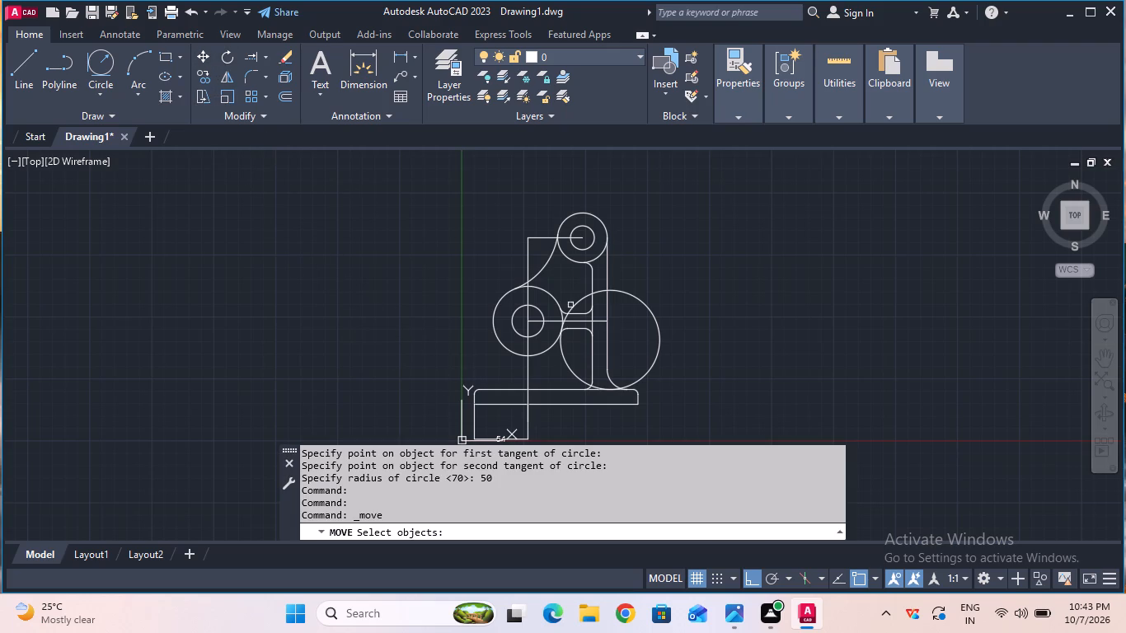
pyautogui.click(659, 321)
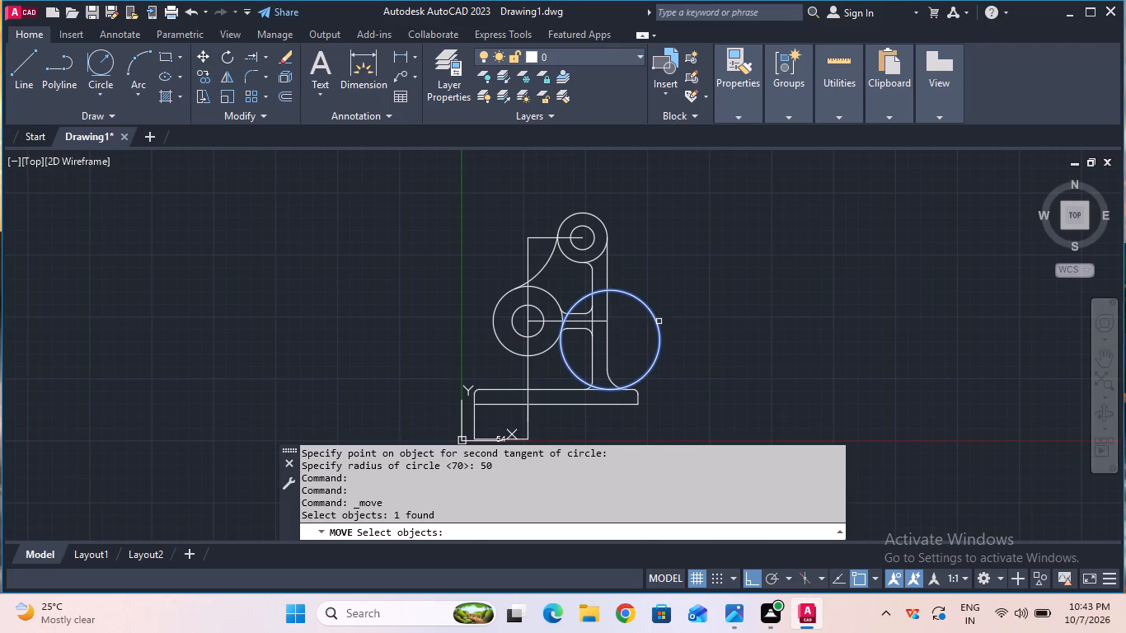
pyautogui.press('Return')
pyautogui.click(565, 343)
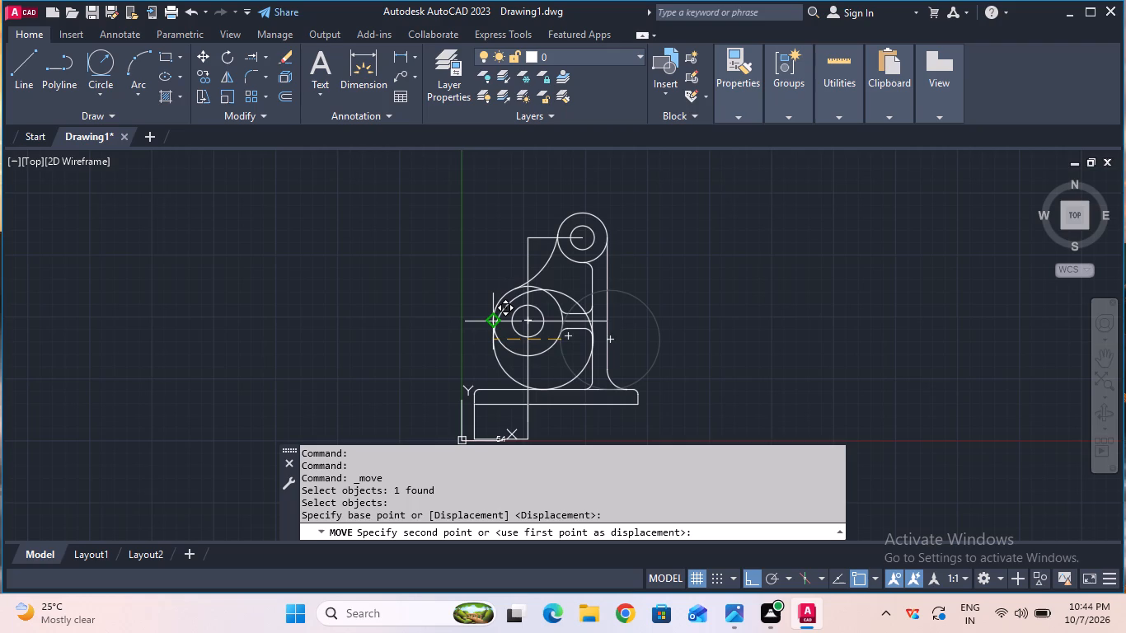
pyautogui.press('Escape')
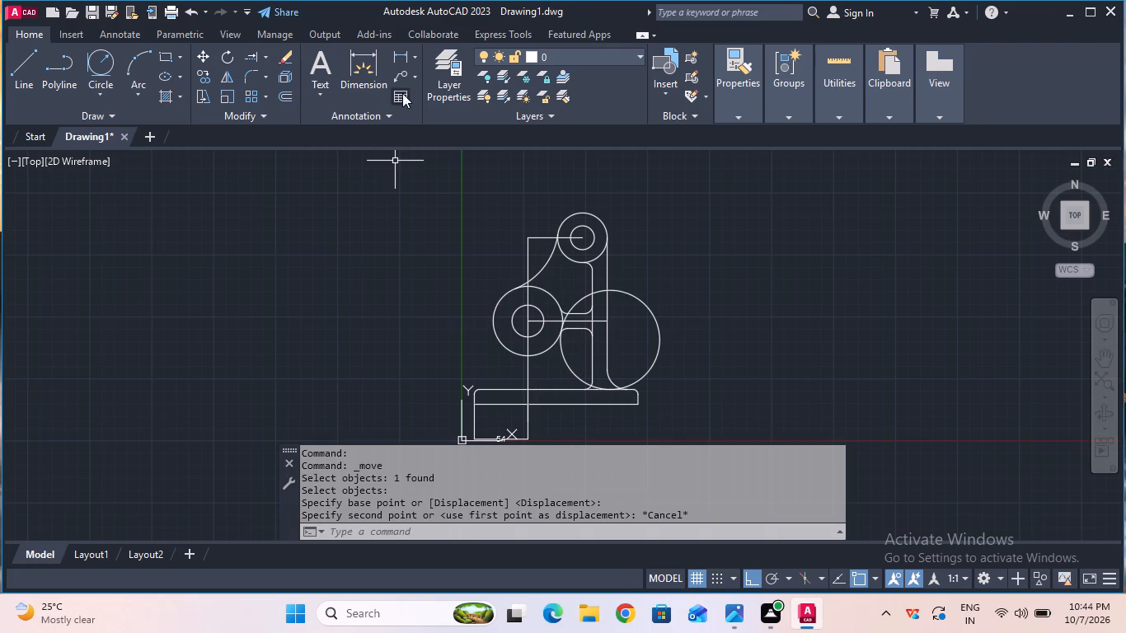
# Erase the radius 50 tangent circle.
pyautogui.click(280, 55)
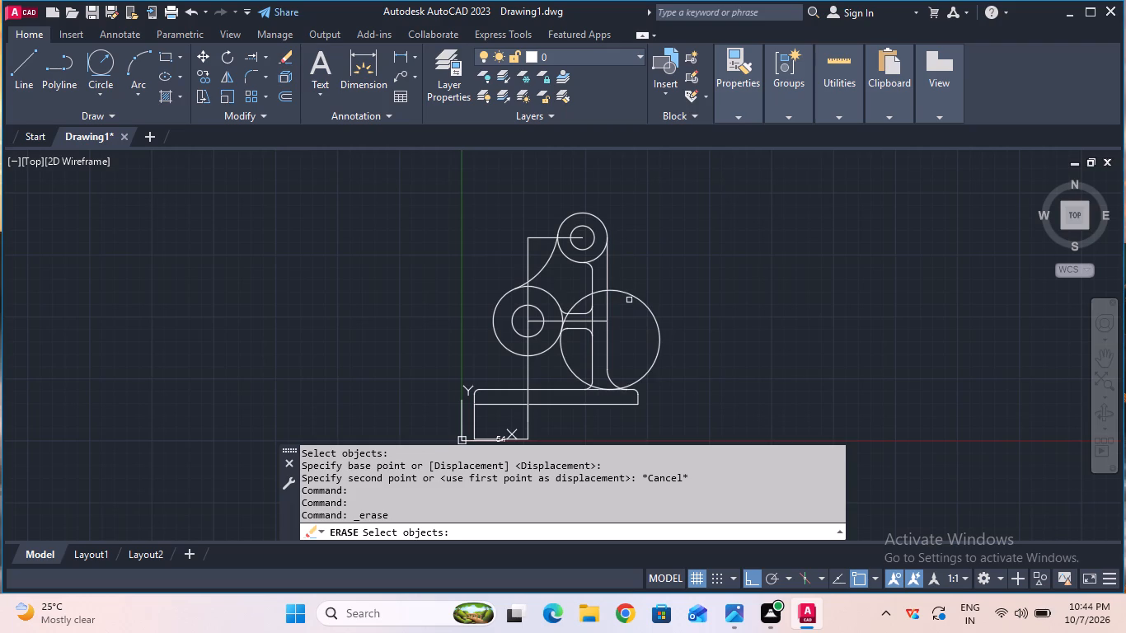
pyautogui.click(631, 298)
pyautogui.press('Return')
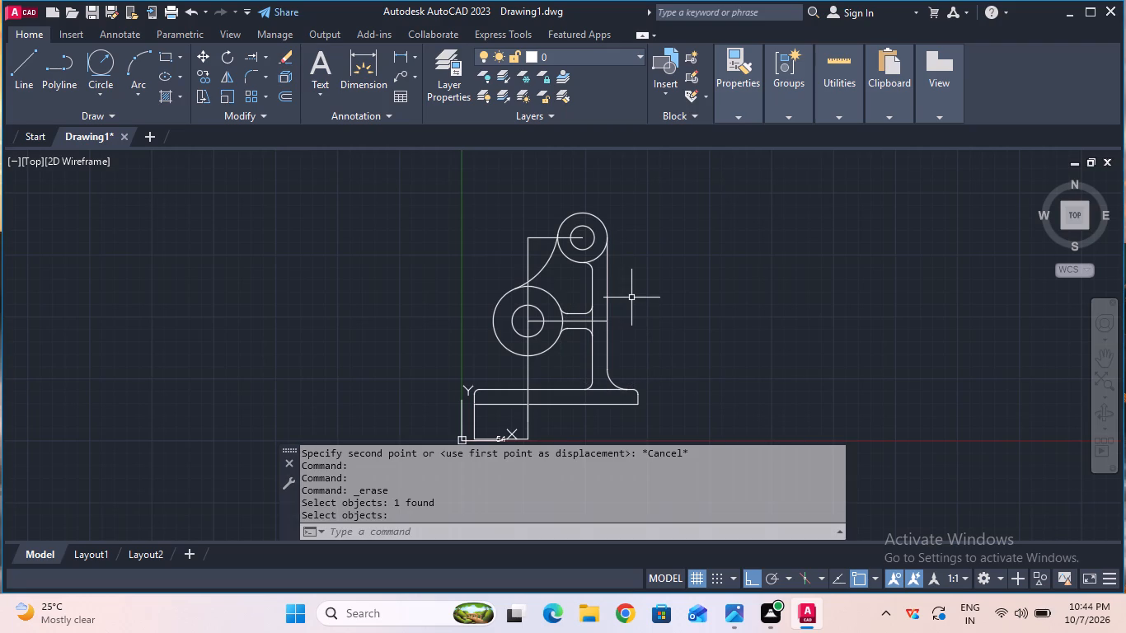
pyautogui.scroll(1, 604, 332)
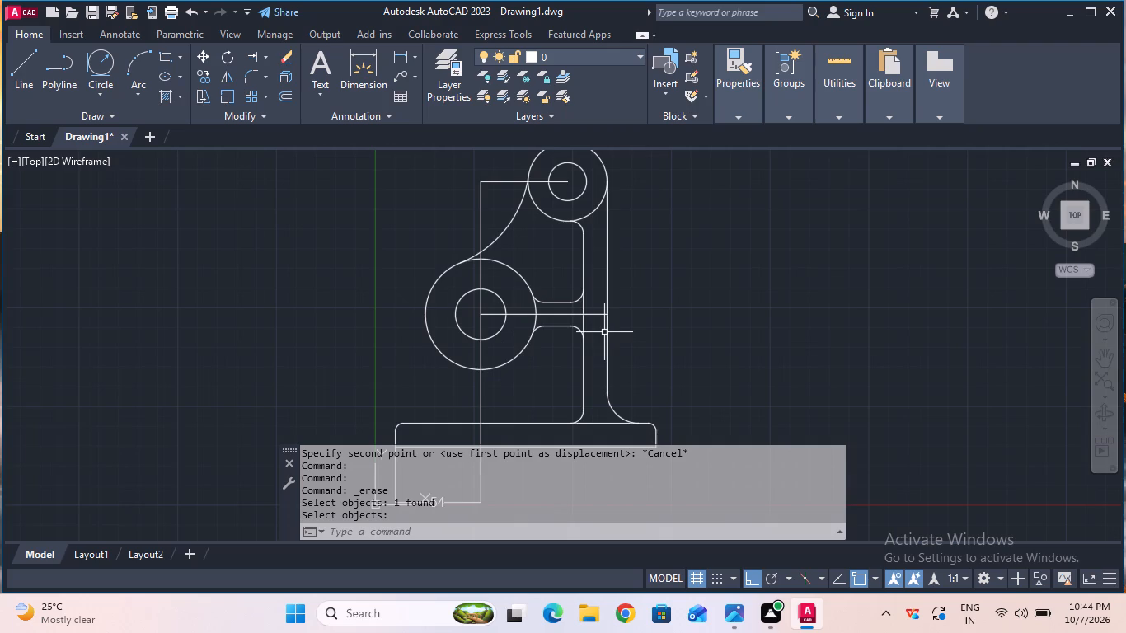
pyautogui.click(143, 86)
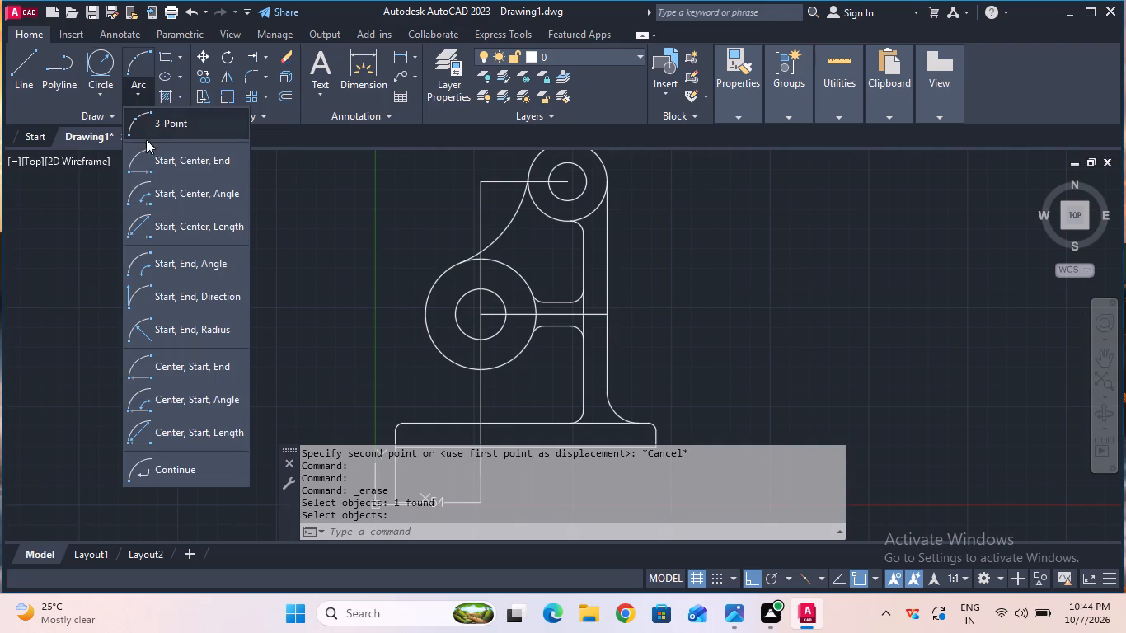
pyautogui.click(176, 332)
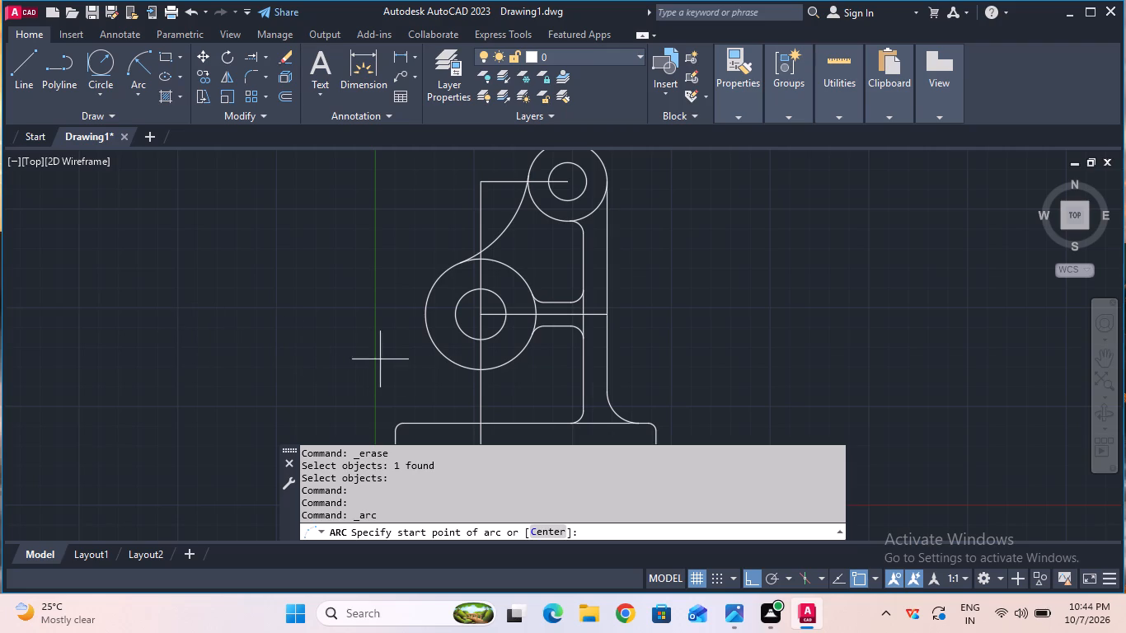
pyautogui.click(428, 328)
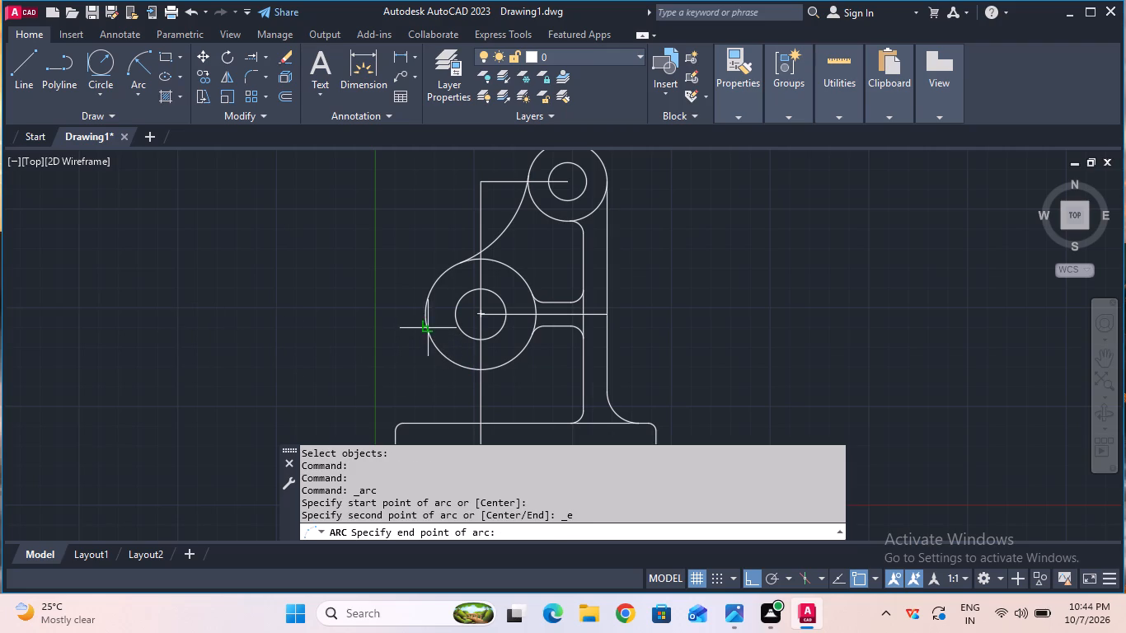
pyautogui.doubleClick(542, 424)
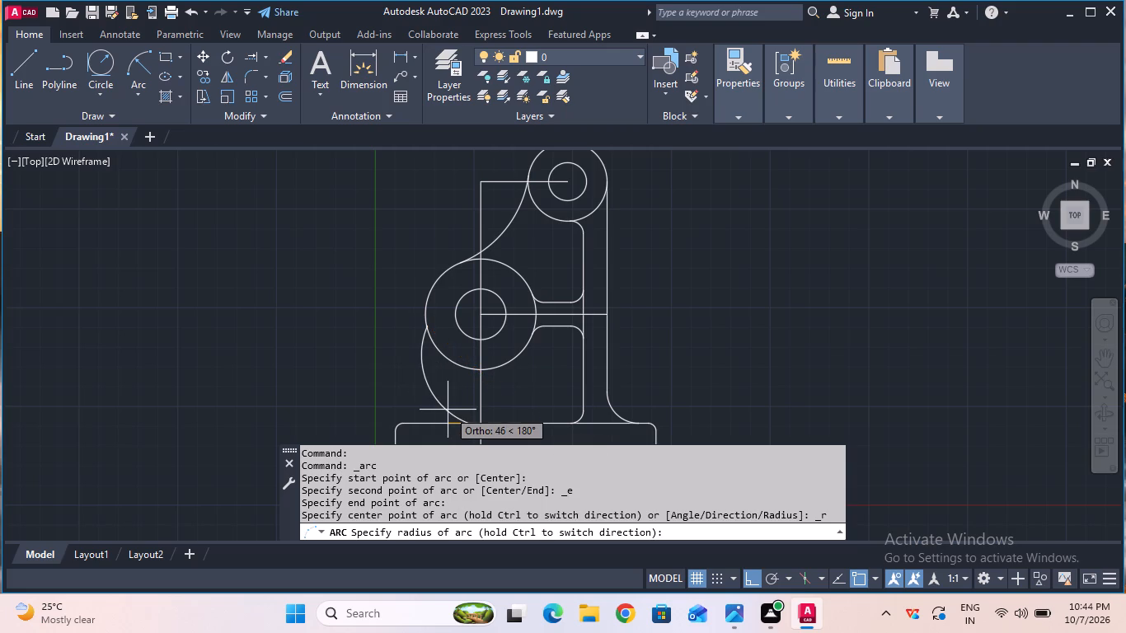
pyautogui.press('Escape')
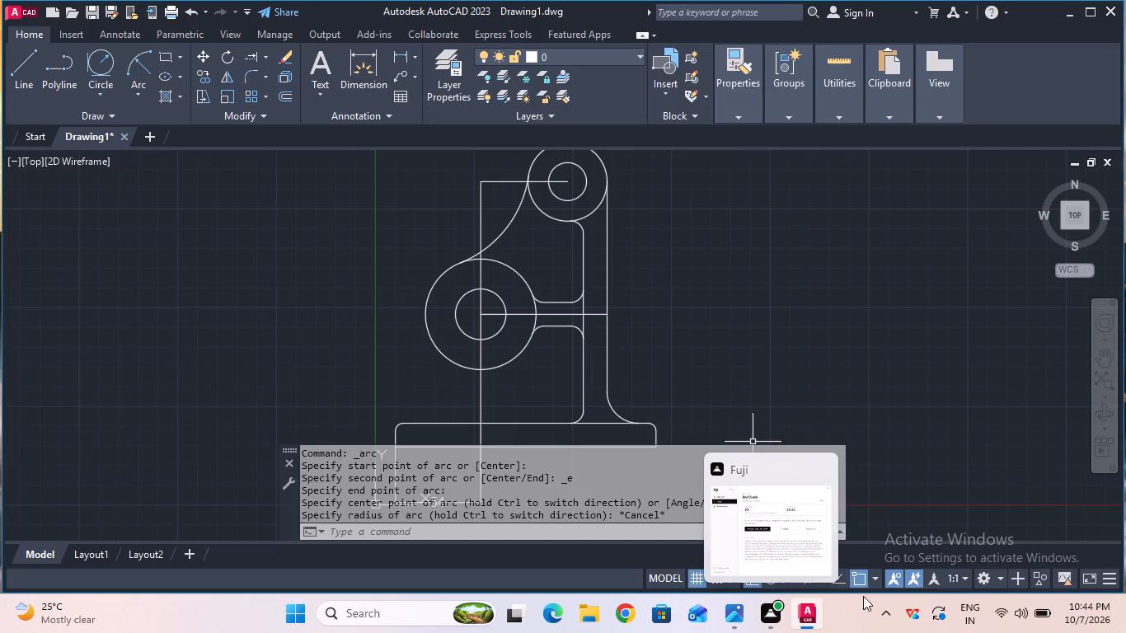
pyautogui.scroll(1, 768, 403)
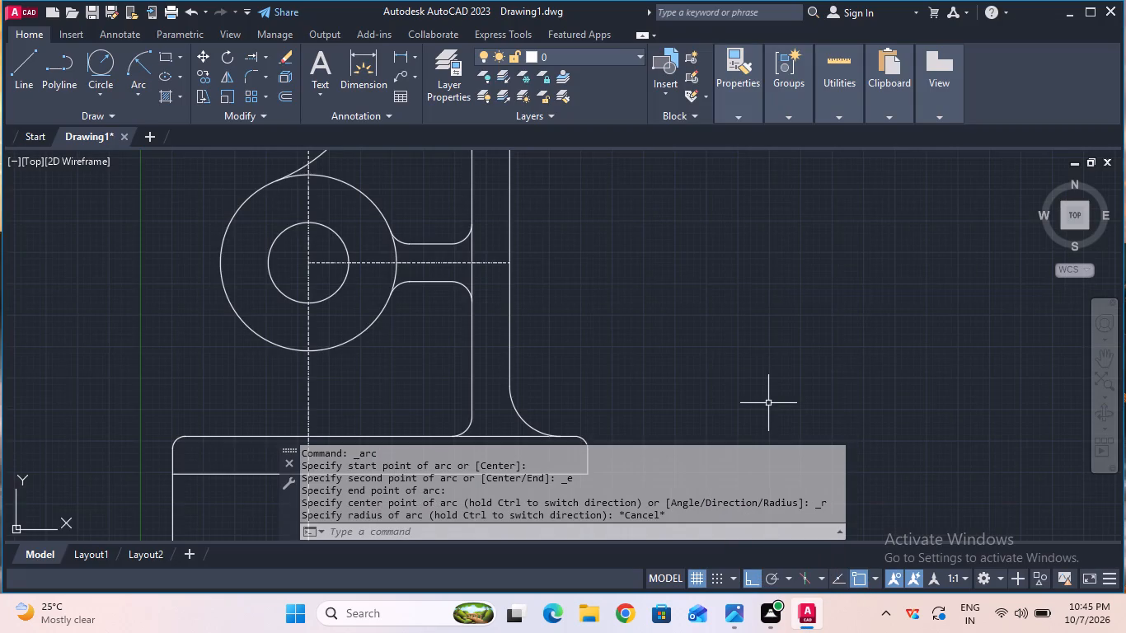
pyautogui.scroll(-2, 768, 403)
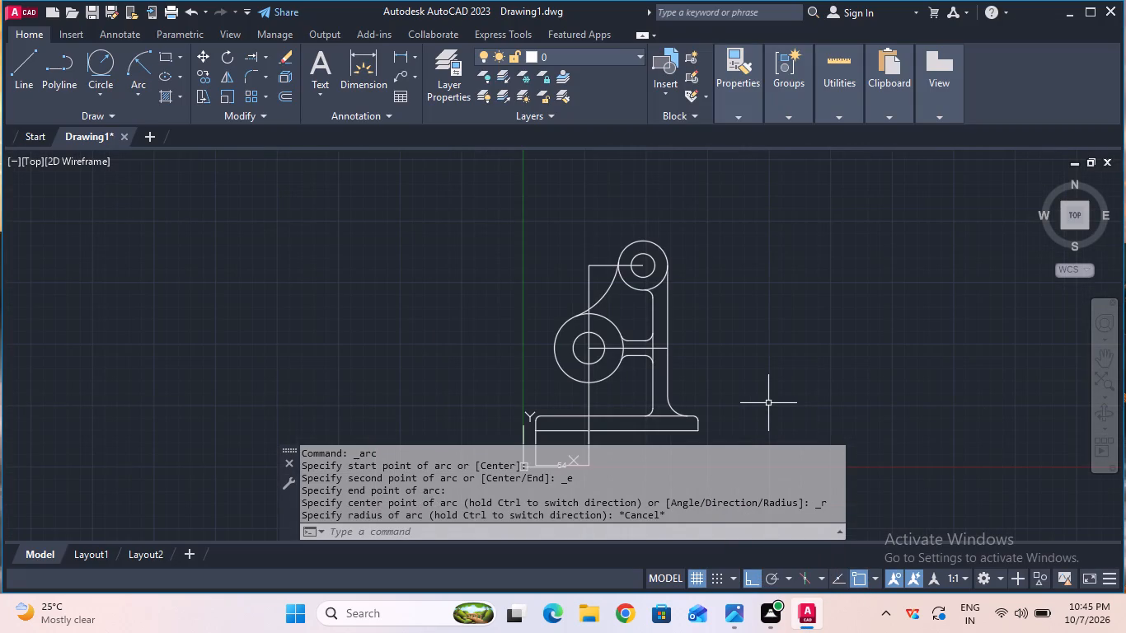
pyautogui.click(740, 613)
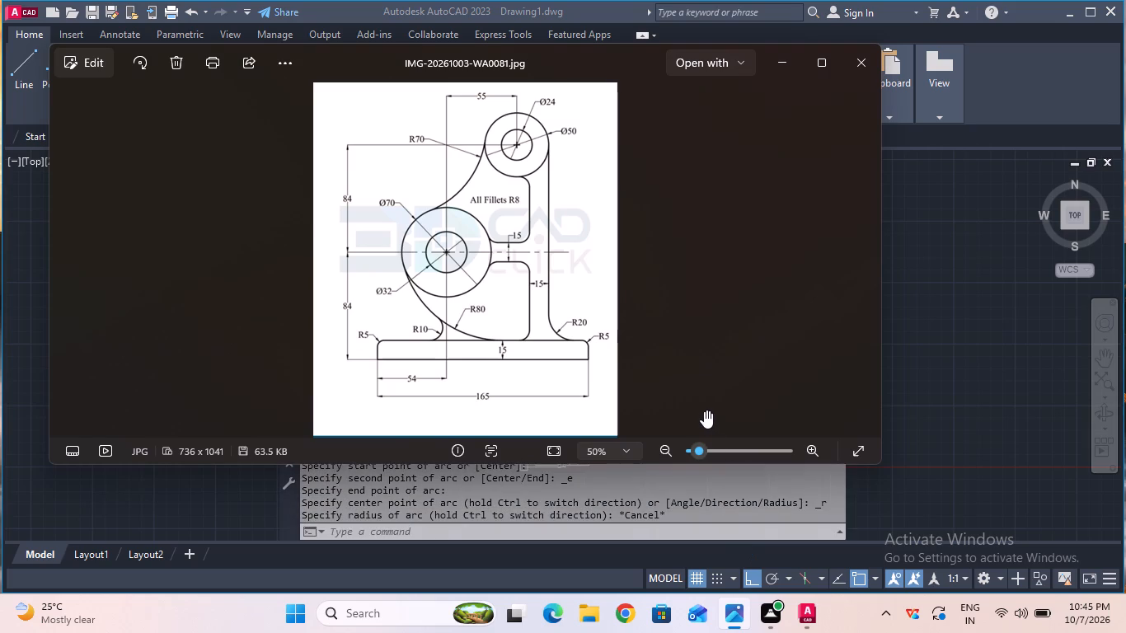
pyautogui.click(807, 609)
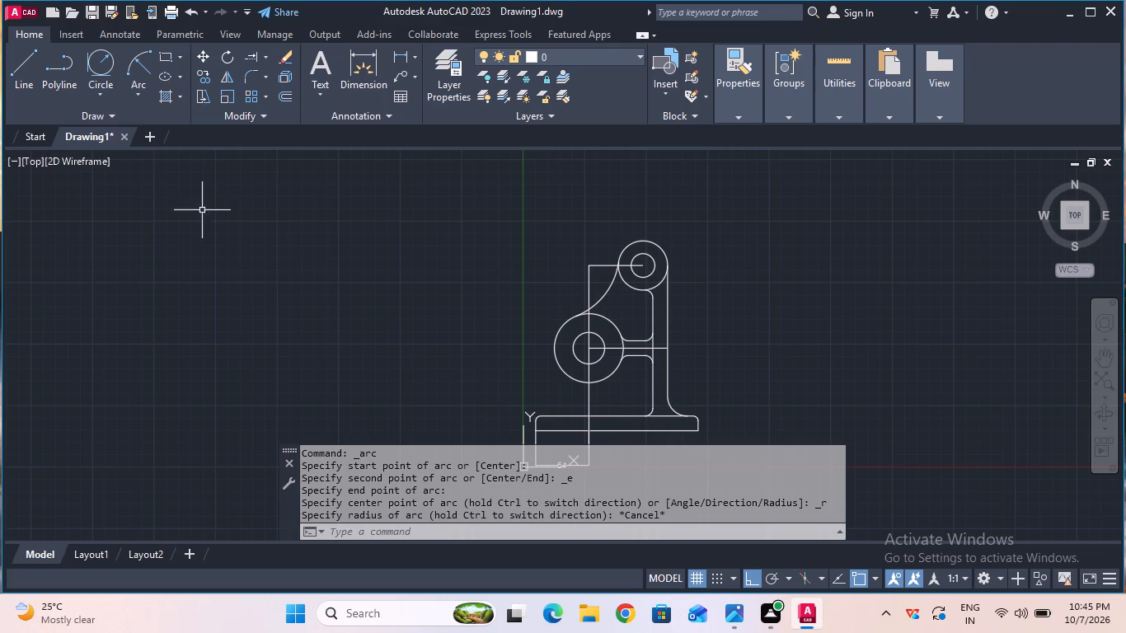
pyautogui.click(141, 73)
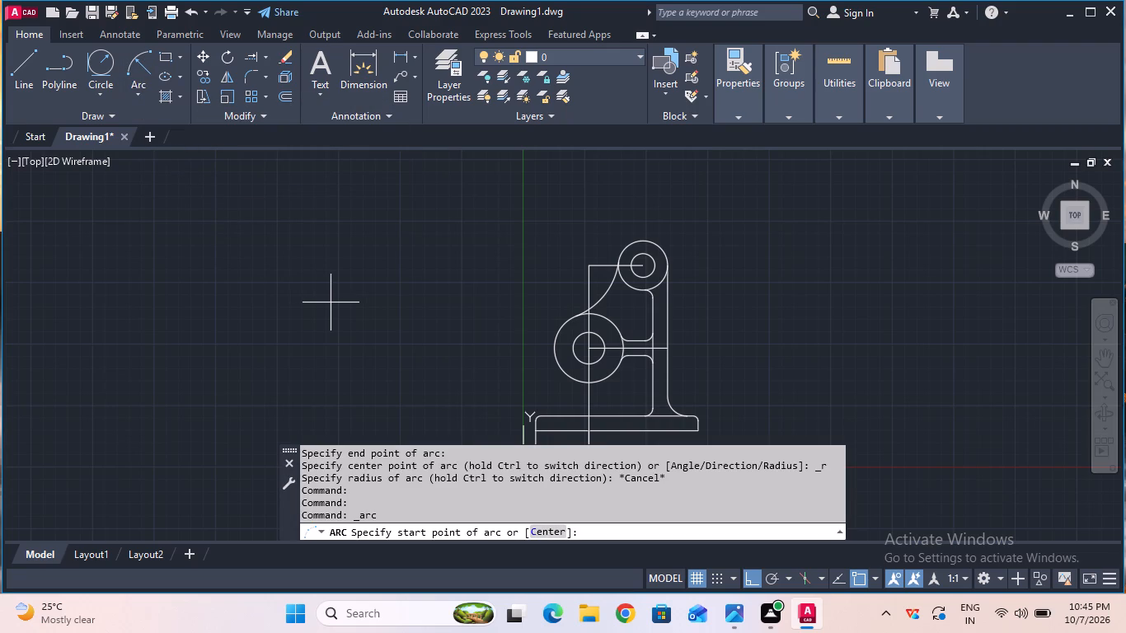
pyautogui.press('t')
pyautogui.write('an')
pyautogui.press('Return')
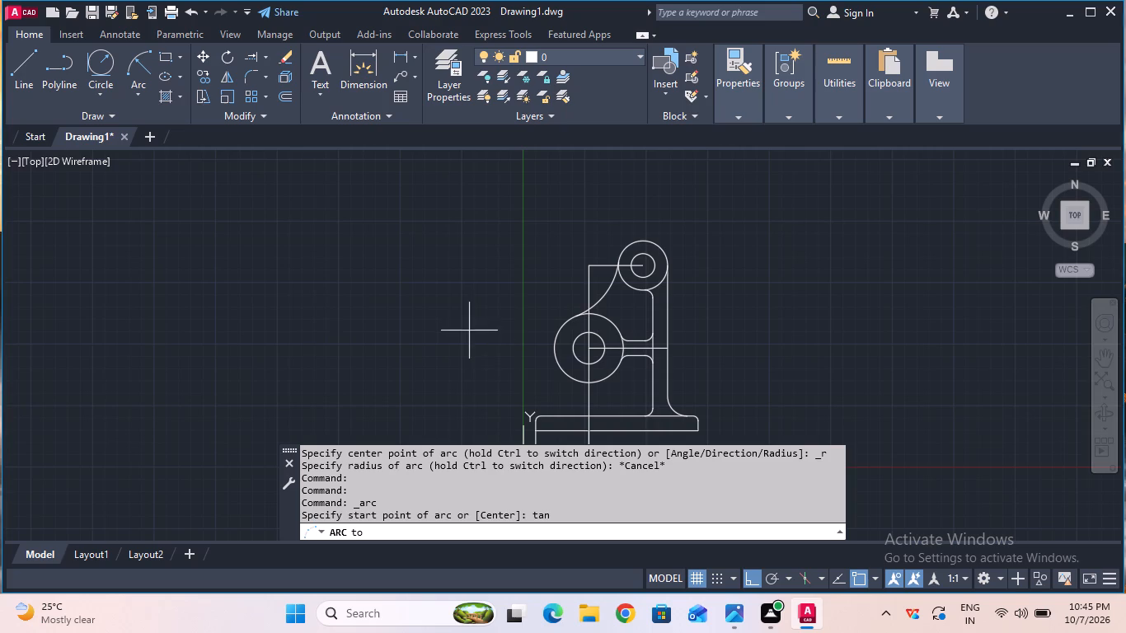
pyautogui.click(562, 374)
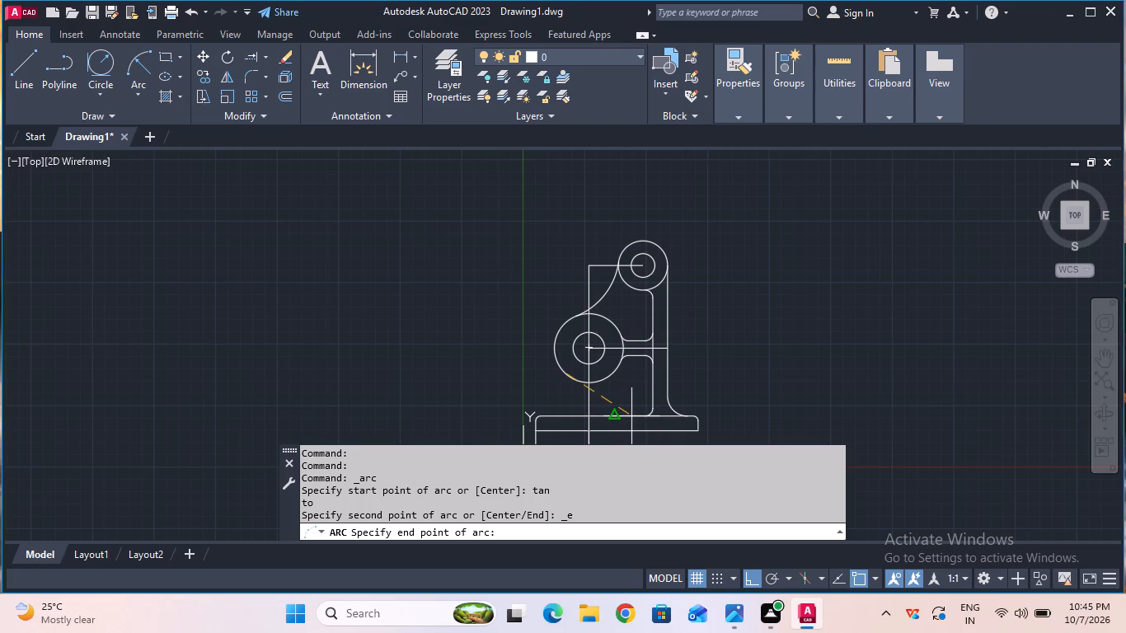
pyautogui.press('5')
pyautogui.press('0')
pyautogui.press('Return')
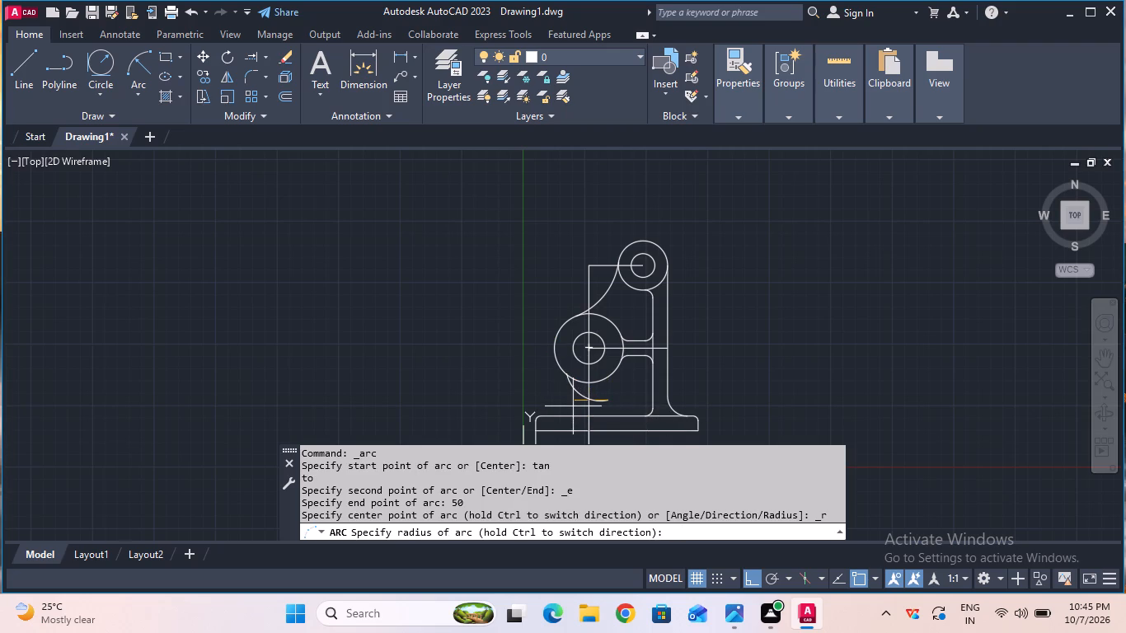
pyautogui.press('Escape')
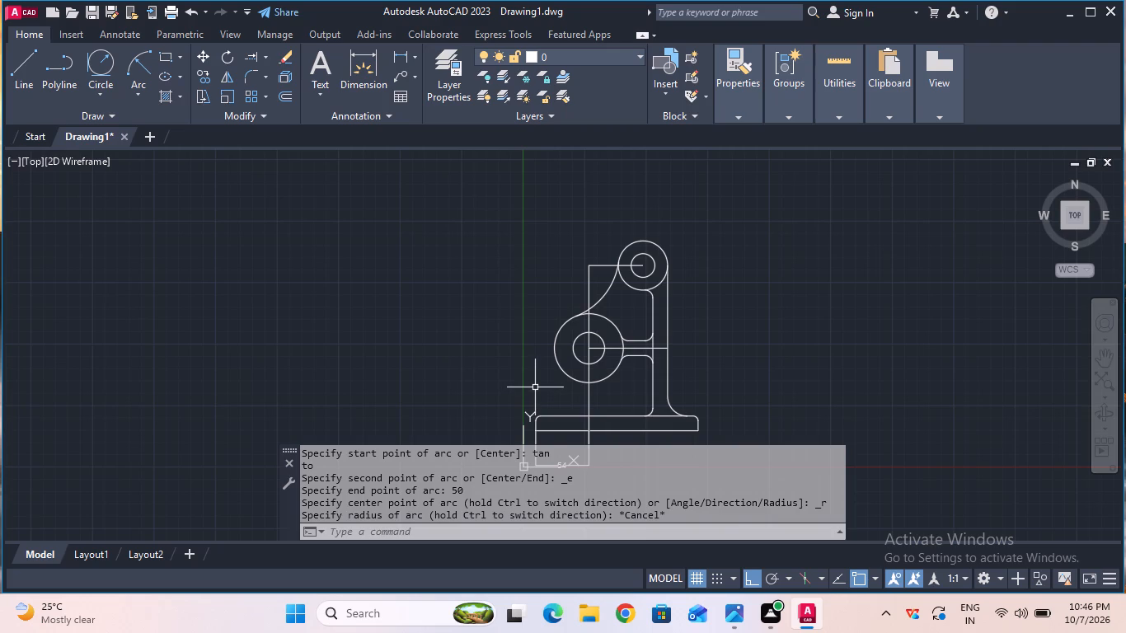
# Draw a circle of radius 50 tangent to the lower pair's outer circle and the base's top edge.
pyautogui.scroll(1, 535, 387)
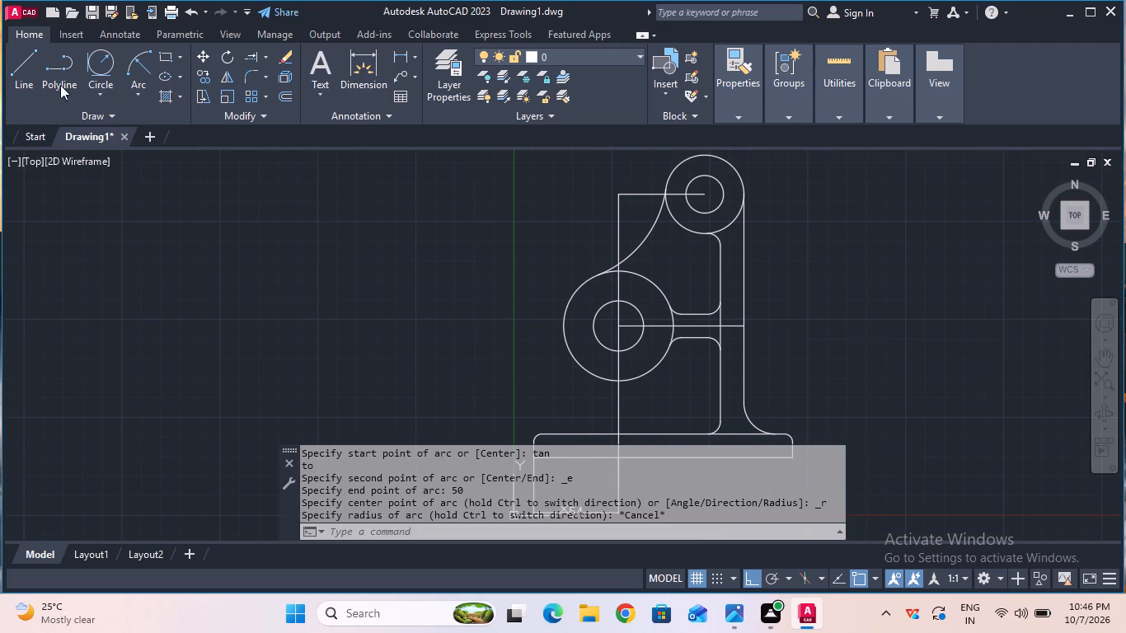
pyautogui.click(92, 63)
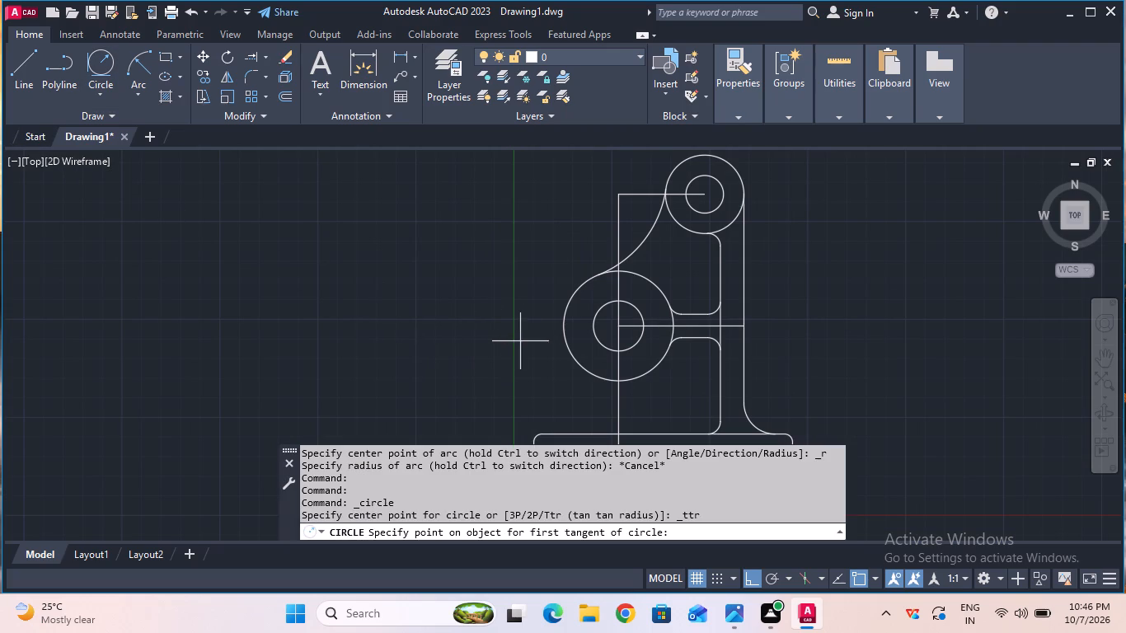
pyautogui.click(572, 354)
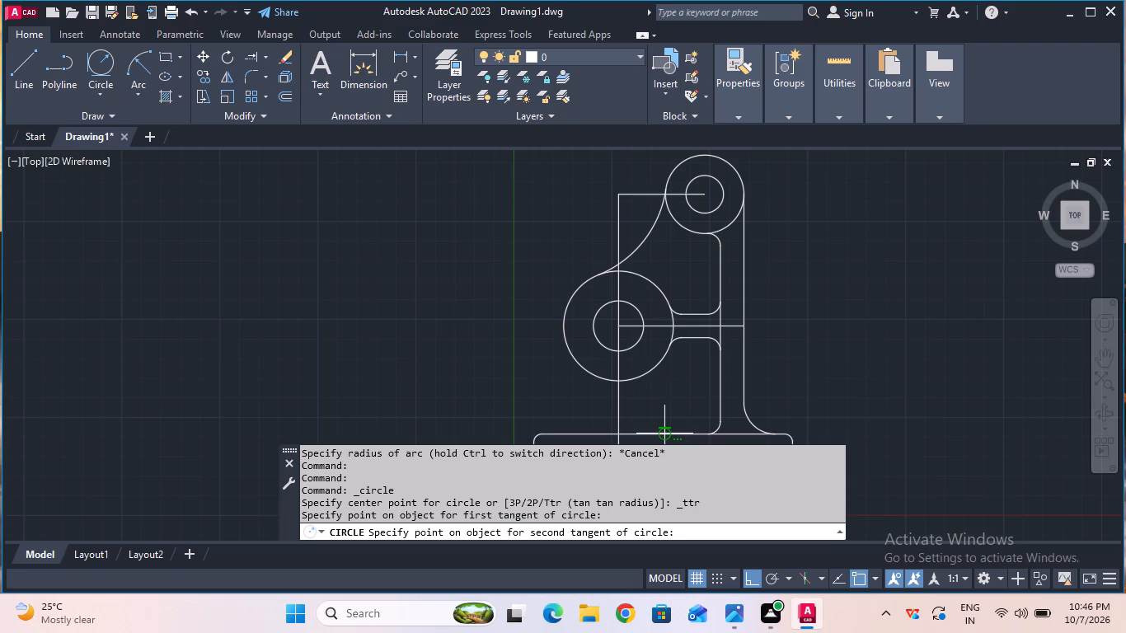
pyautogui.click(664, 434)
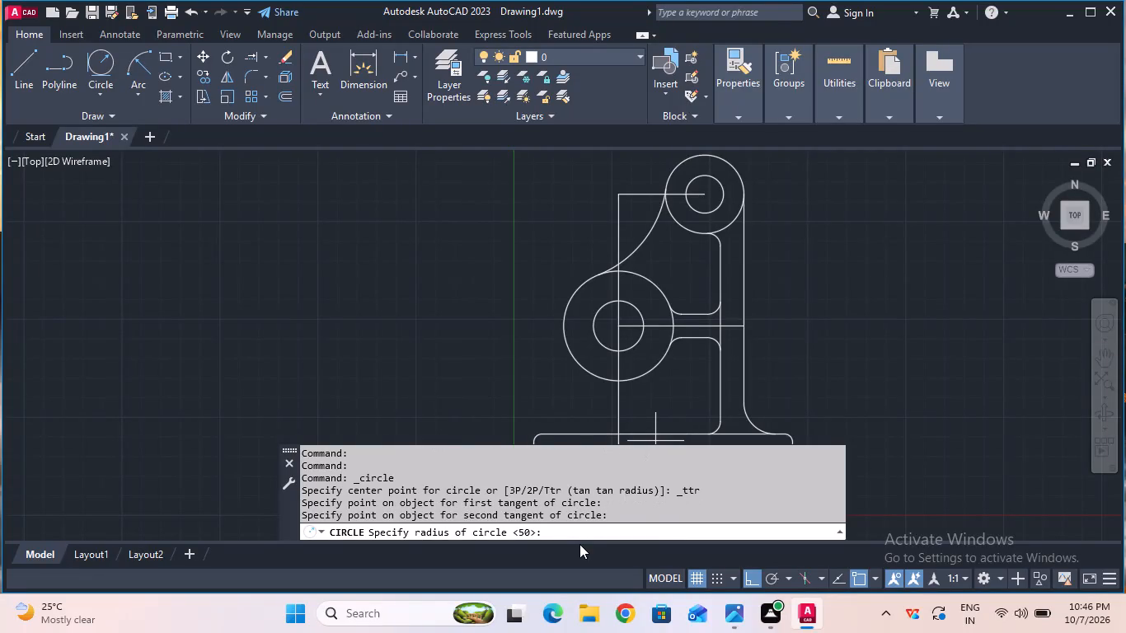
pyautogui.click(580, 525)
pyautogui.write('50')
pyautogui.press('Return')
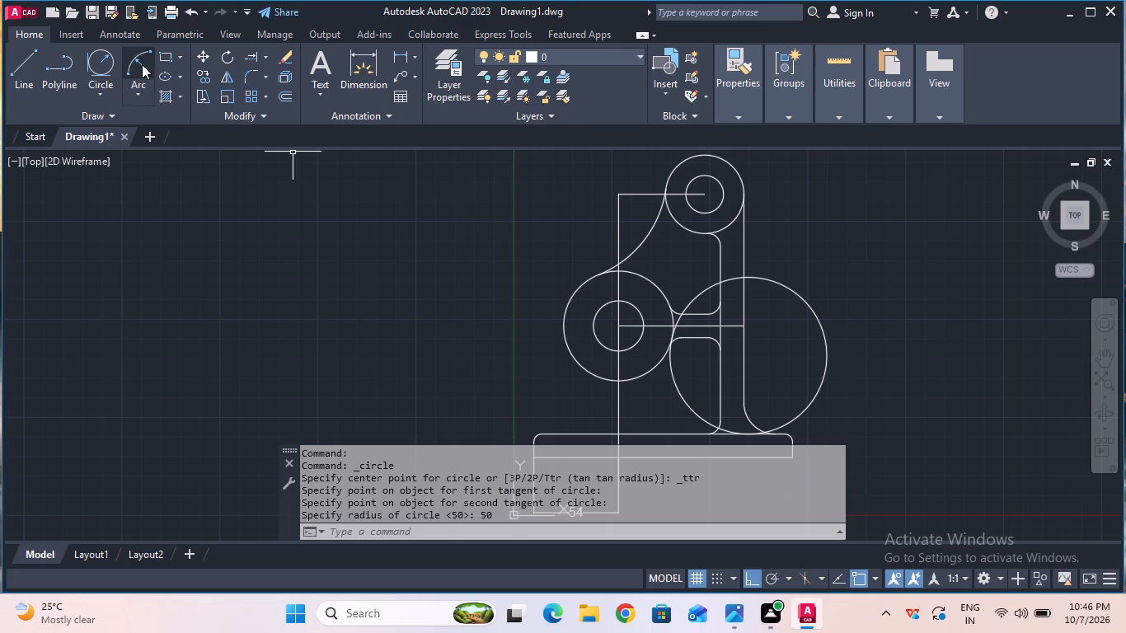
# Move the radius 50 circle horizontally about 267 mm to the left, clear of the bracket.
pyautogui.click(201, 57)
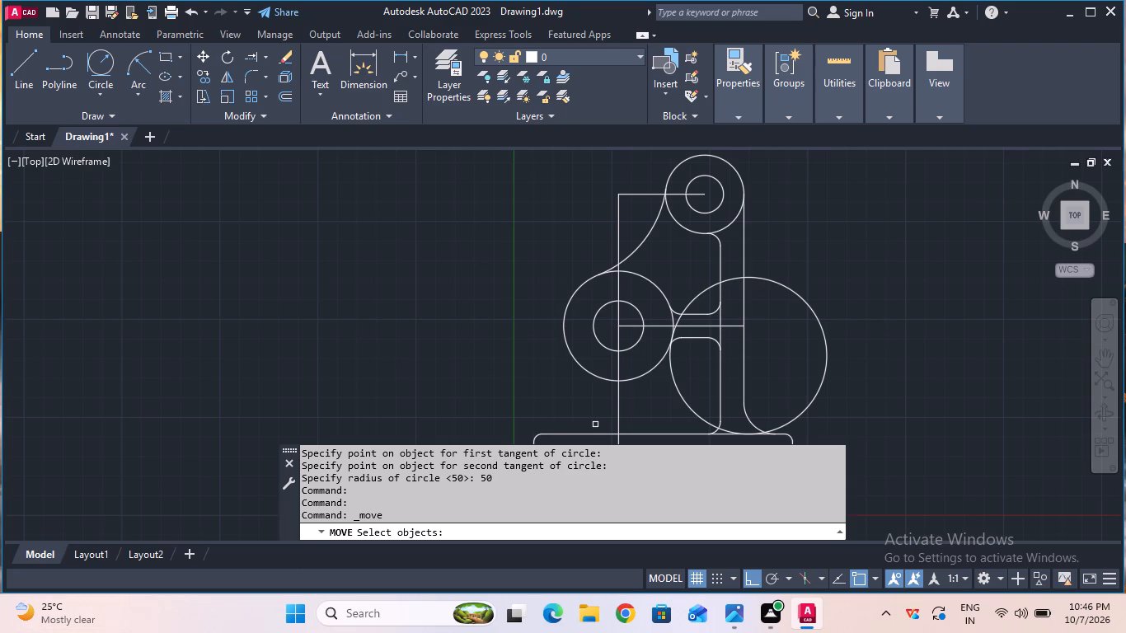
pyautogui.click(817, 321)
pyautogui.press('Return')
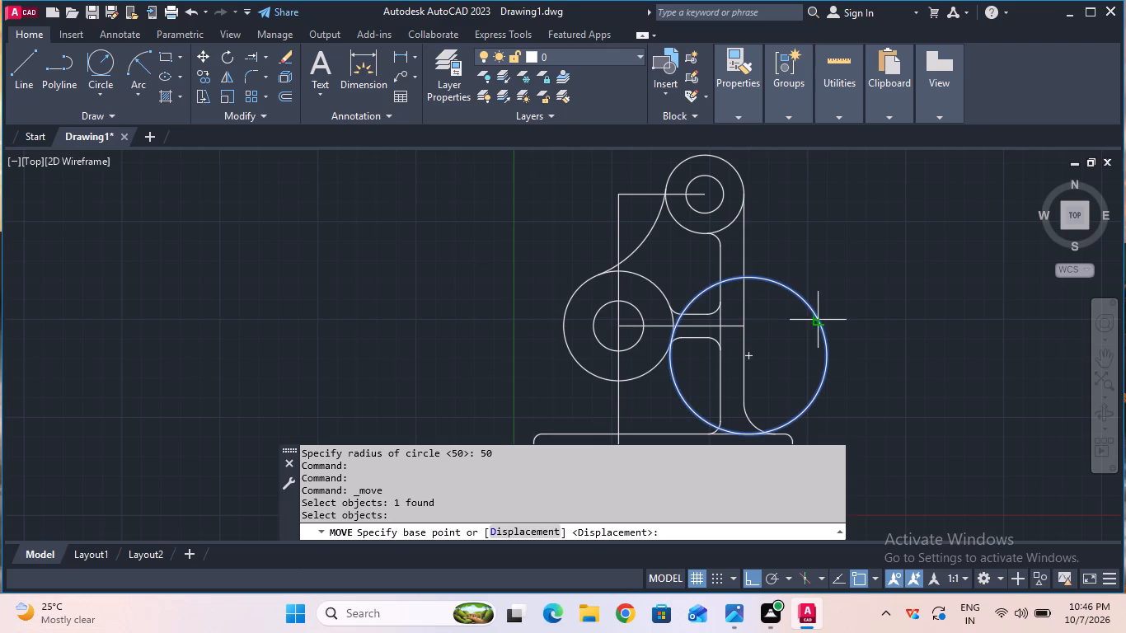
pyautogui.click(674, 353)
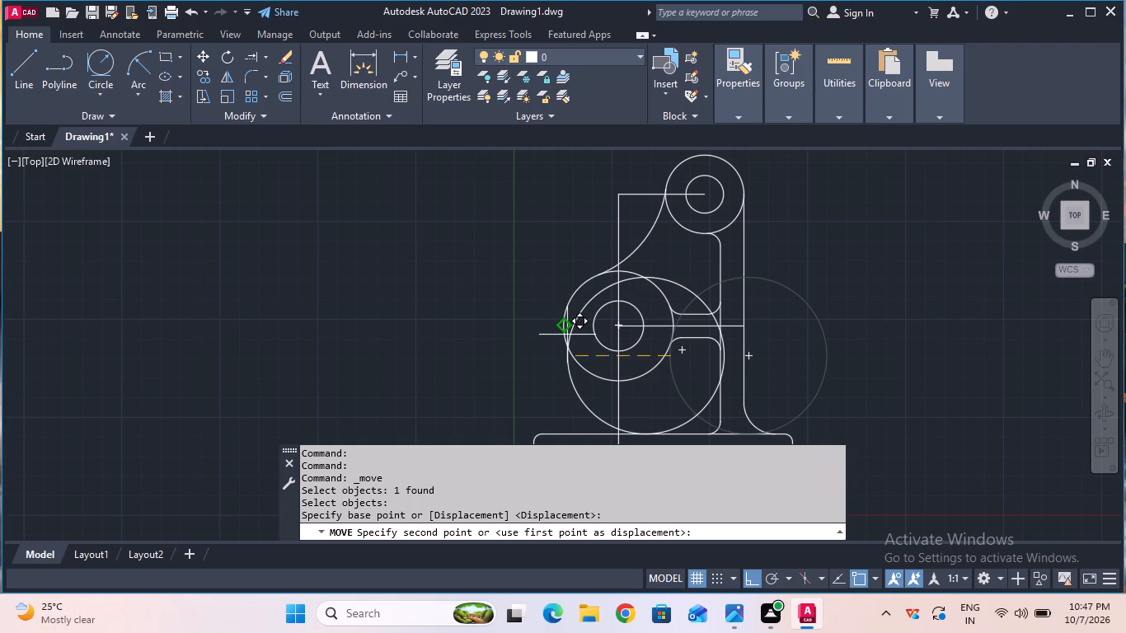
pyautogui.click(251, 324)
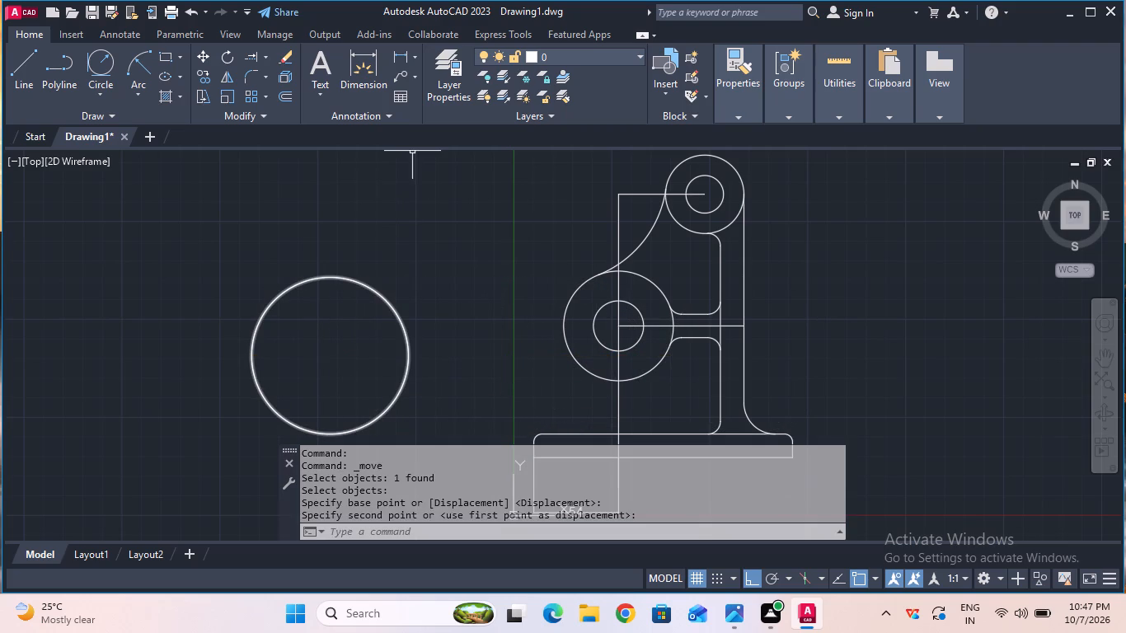
# Check the radius of the moved circle beside the bracket.
pyautogui.click(417, 52)
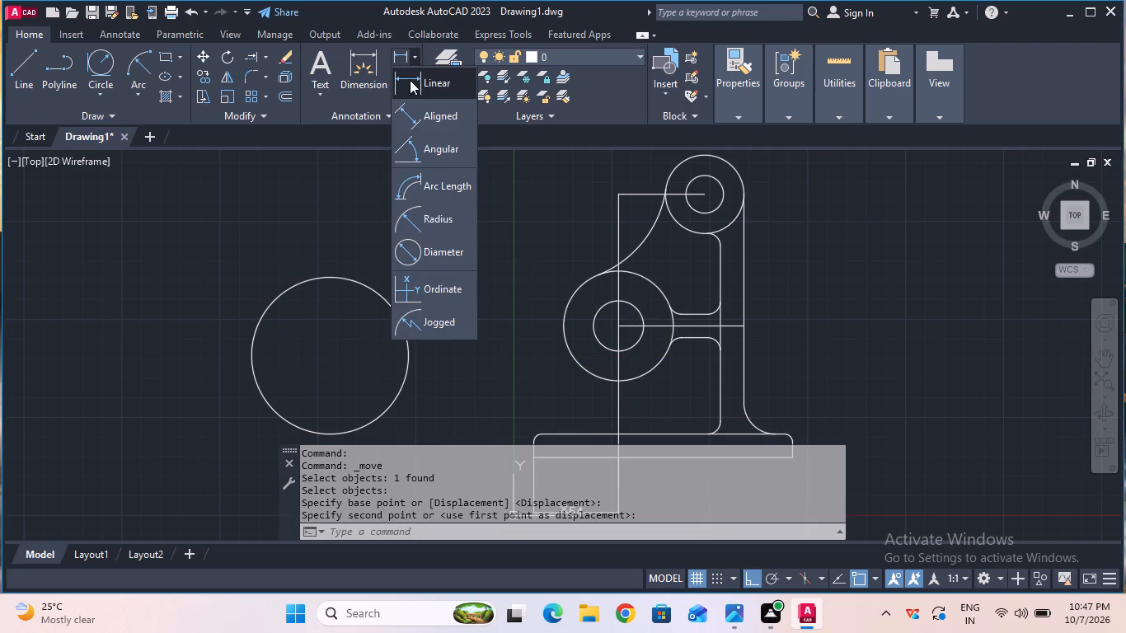
pyautogui.click(423, 204)
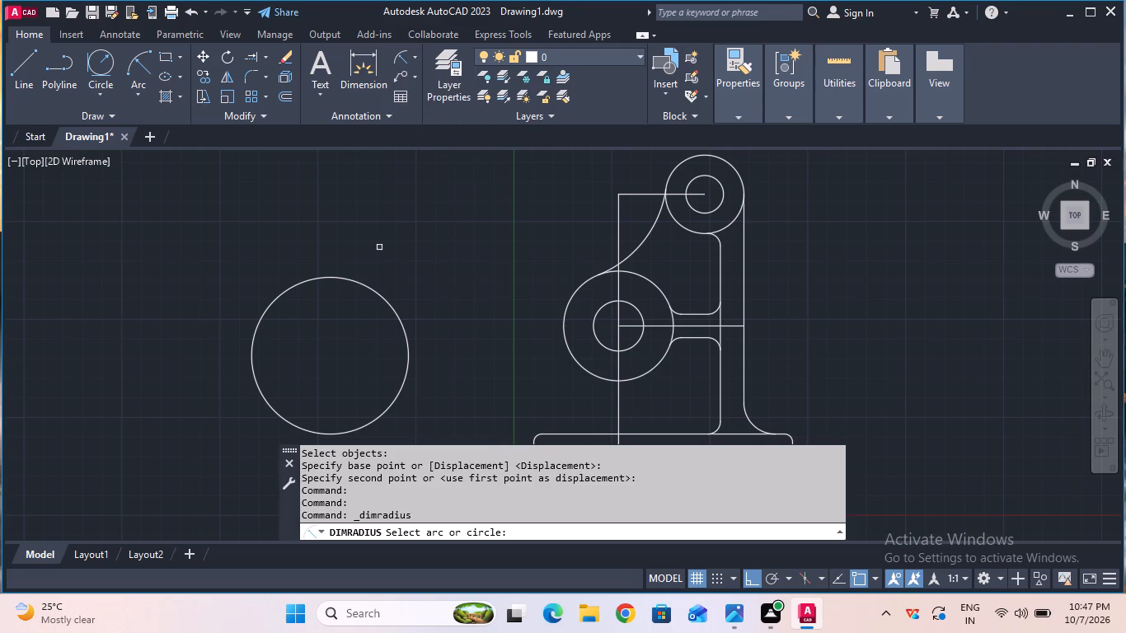
pyautogui.click(357, 283)
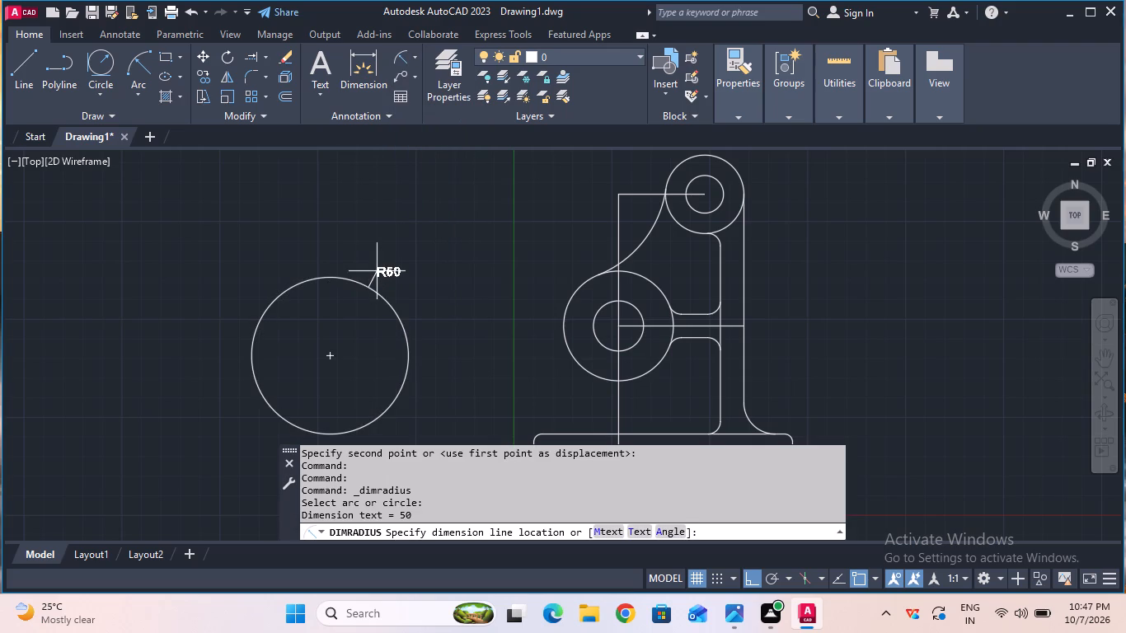
pyautogui.press('Escape')
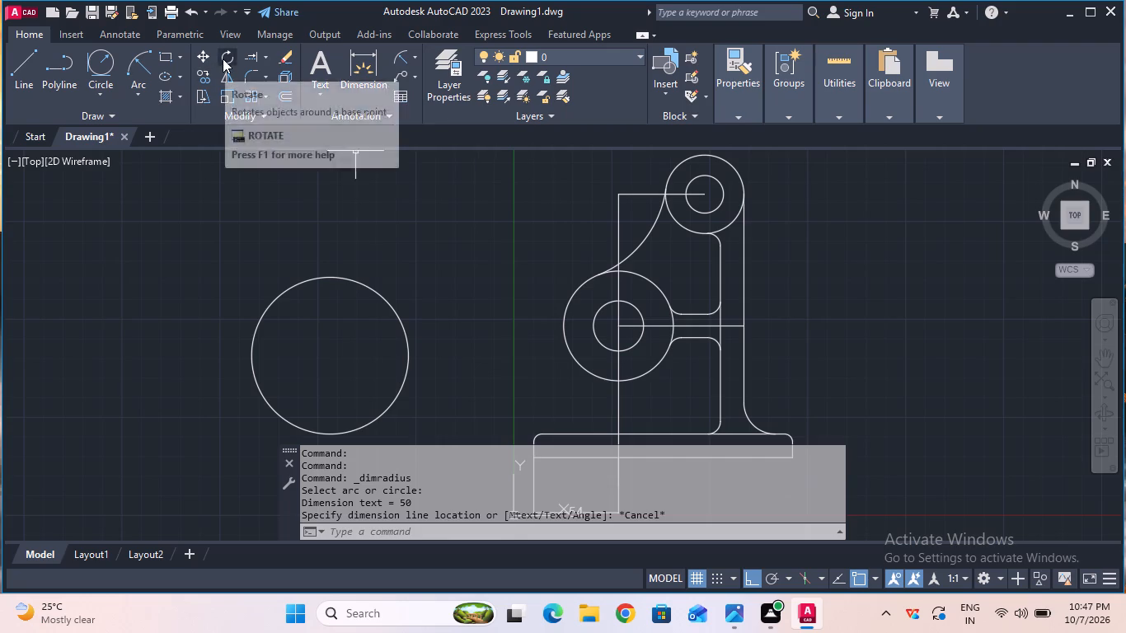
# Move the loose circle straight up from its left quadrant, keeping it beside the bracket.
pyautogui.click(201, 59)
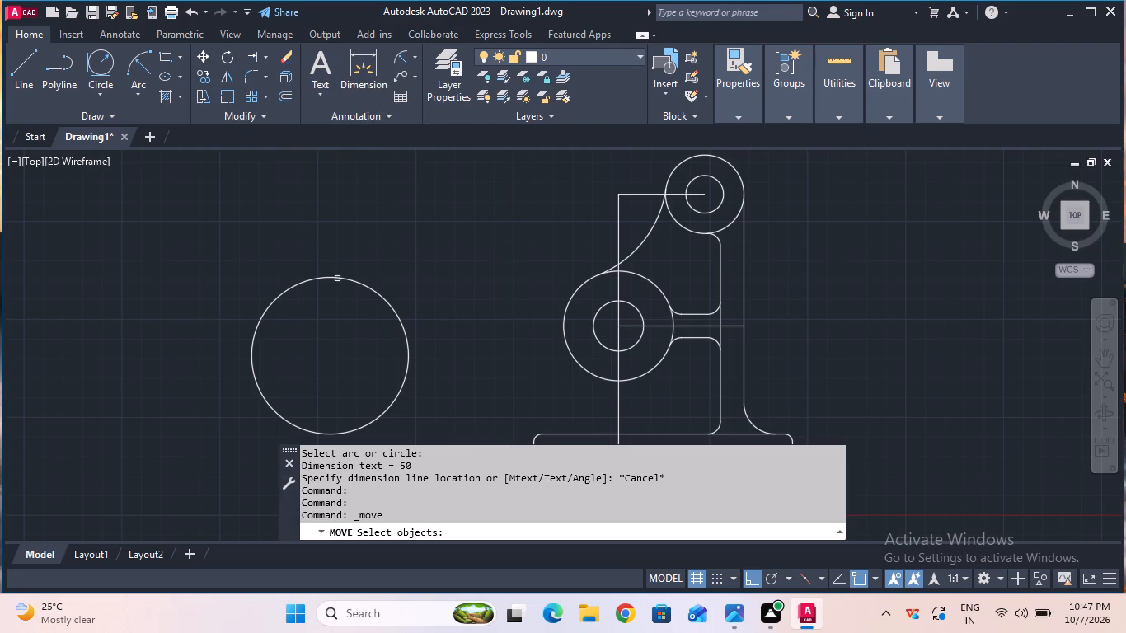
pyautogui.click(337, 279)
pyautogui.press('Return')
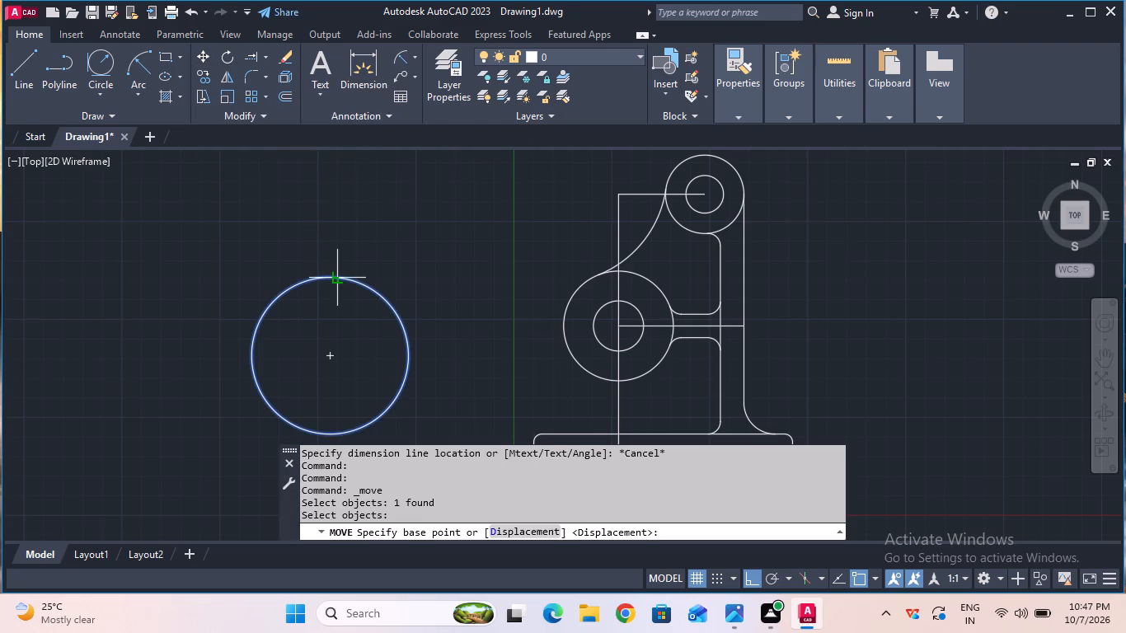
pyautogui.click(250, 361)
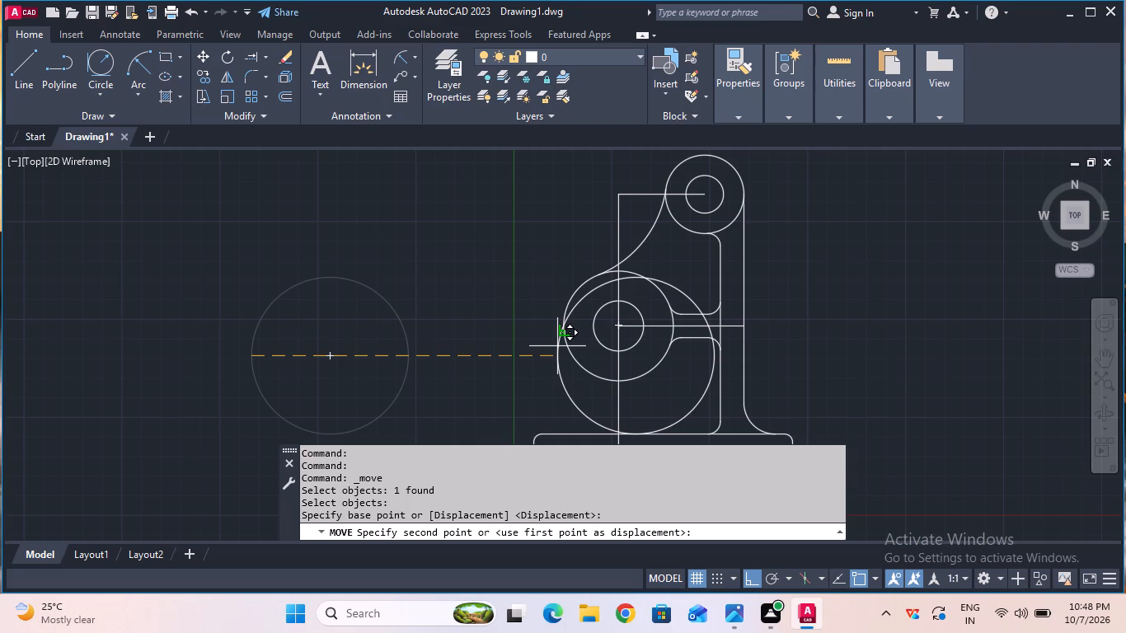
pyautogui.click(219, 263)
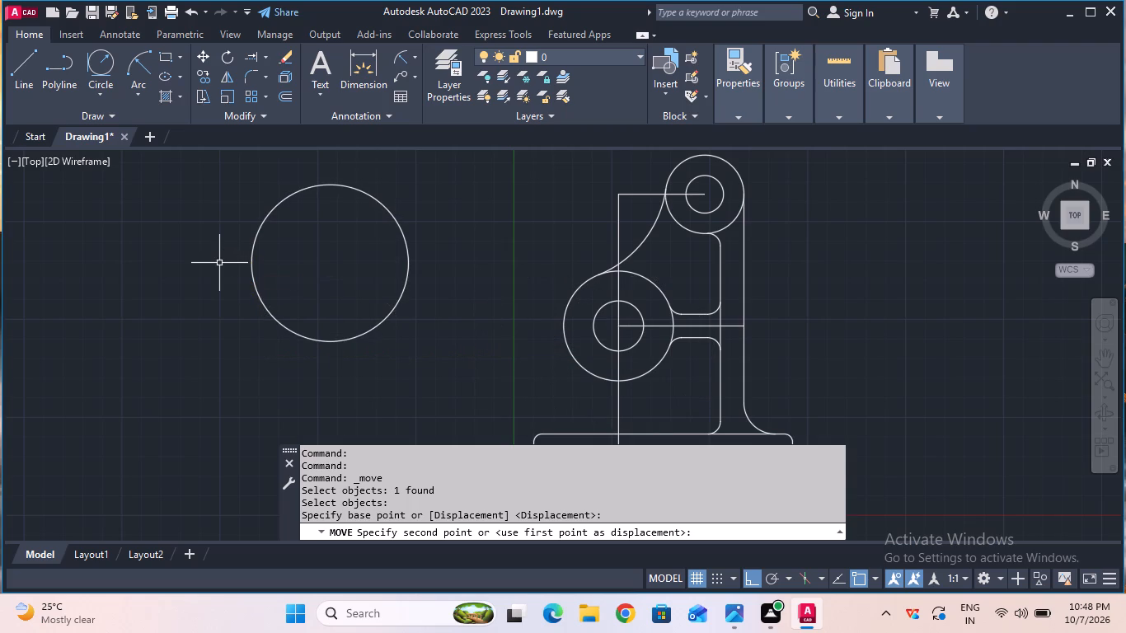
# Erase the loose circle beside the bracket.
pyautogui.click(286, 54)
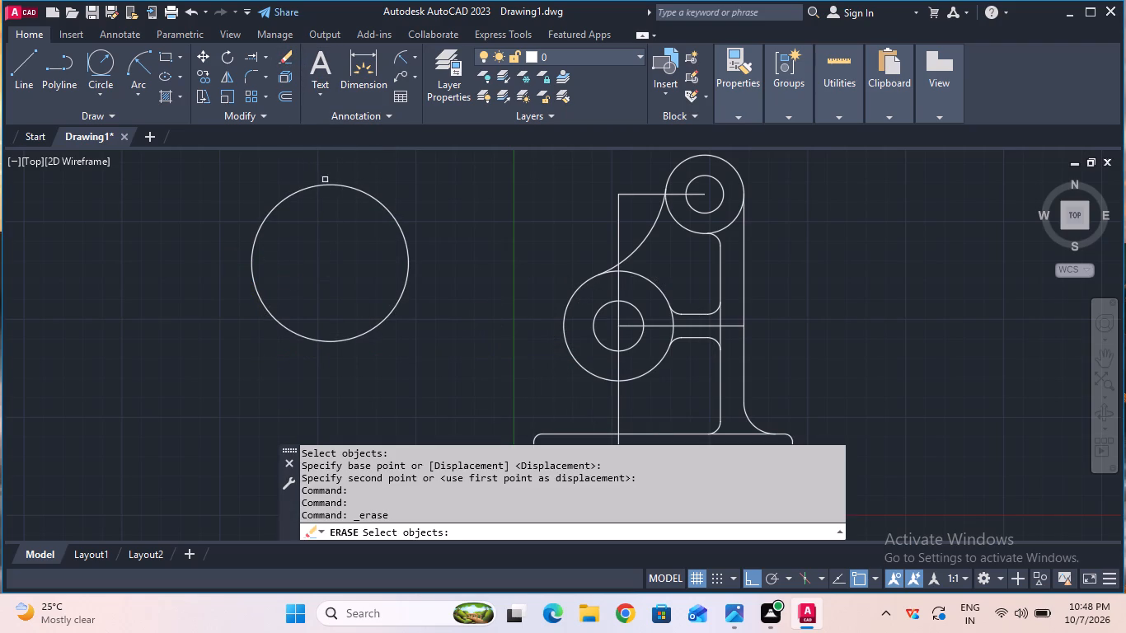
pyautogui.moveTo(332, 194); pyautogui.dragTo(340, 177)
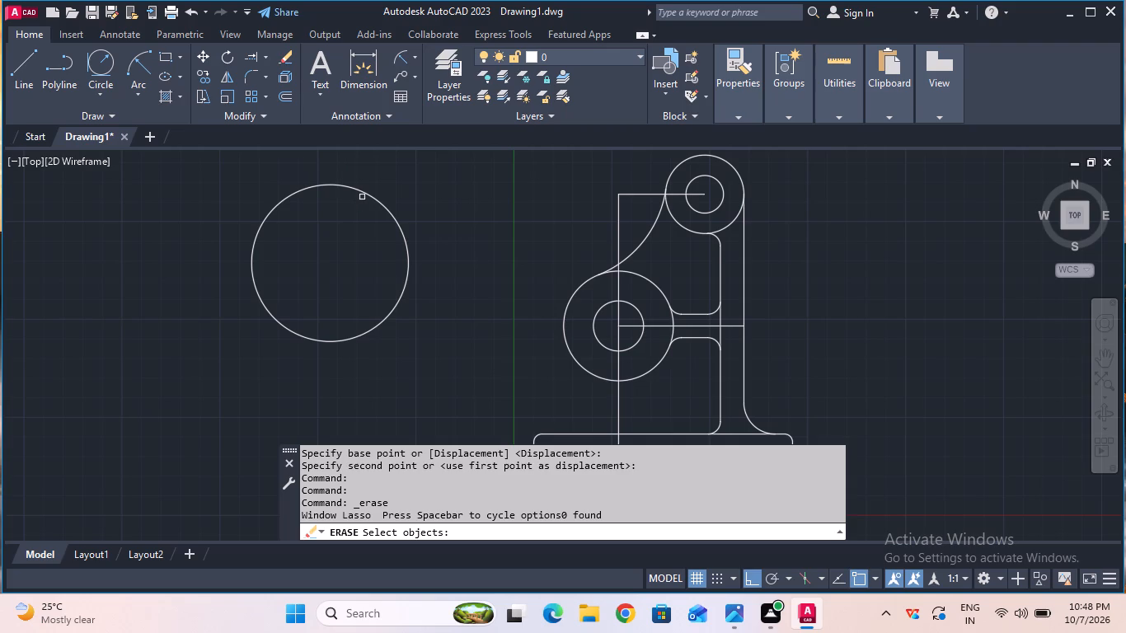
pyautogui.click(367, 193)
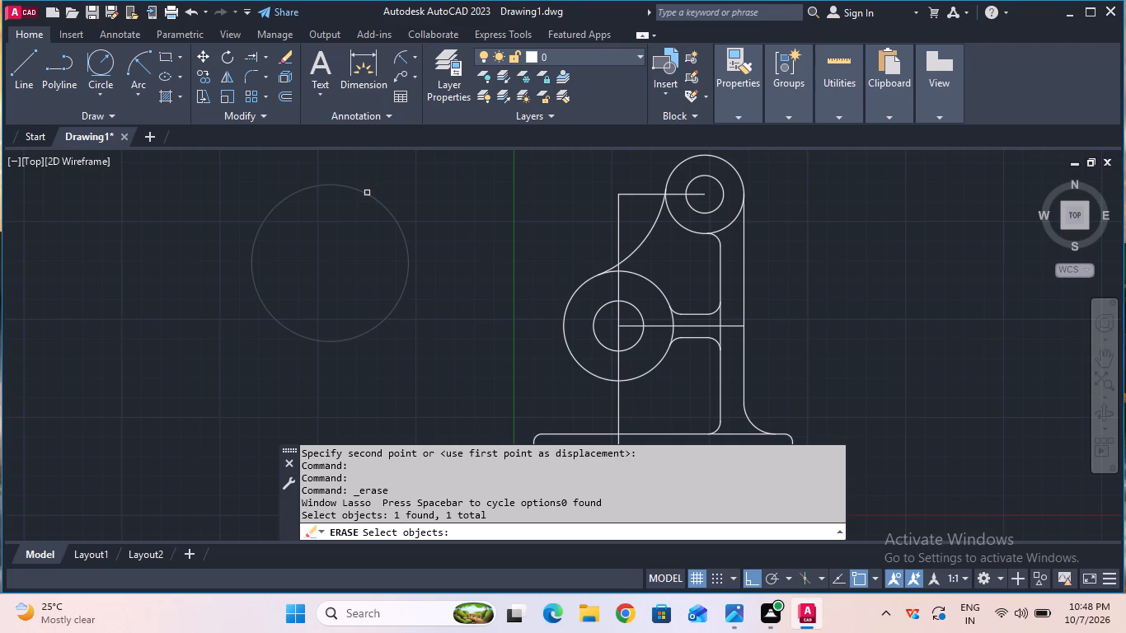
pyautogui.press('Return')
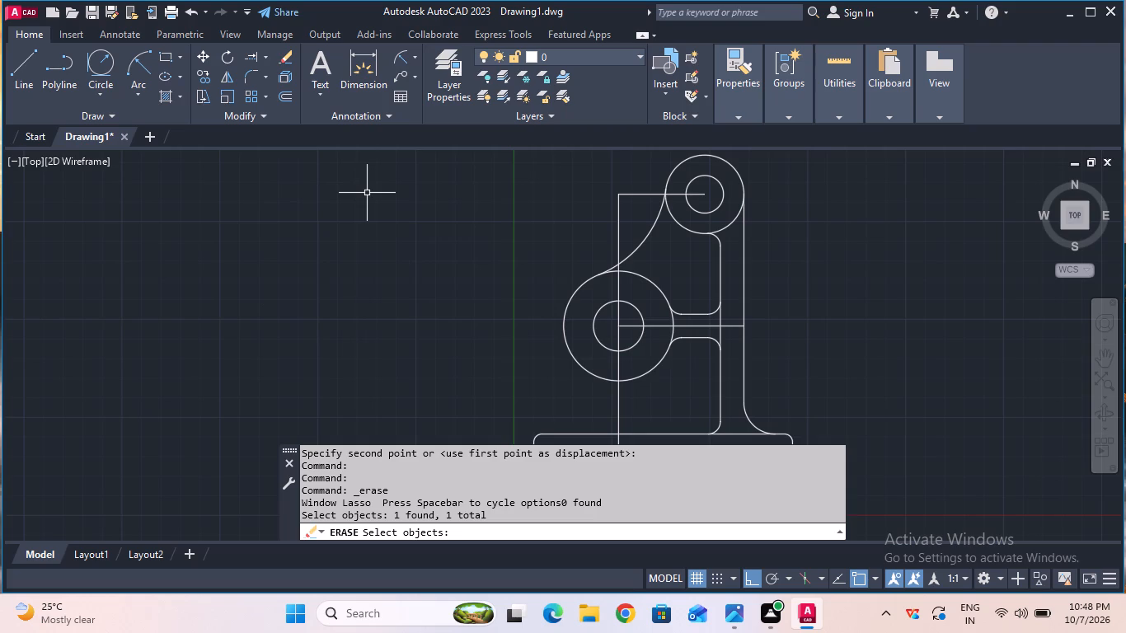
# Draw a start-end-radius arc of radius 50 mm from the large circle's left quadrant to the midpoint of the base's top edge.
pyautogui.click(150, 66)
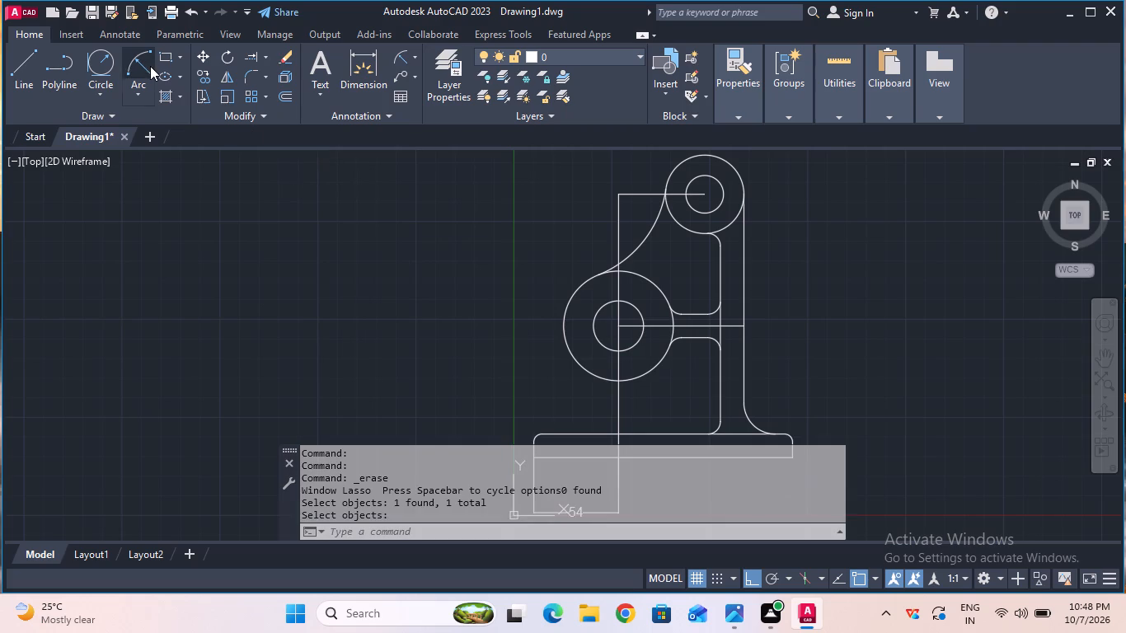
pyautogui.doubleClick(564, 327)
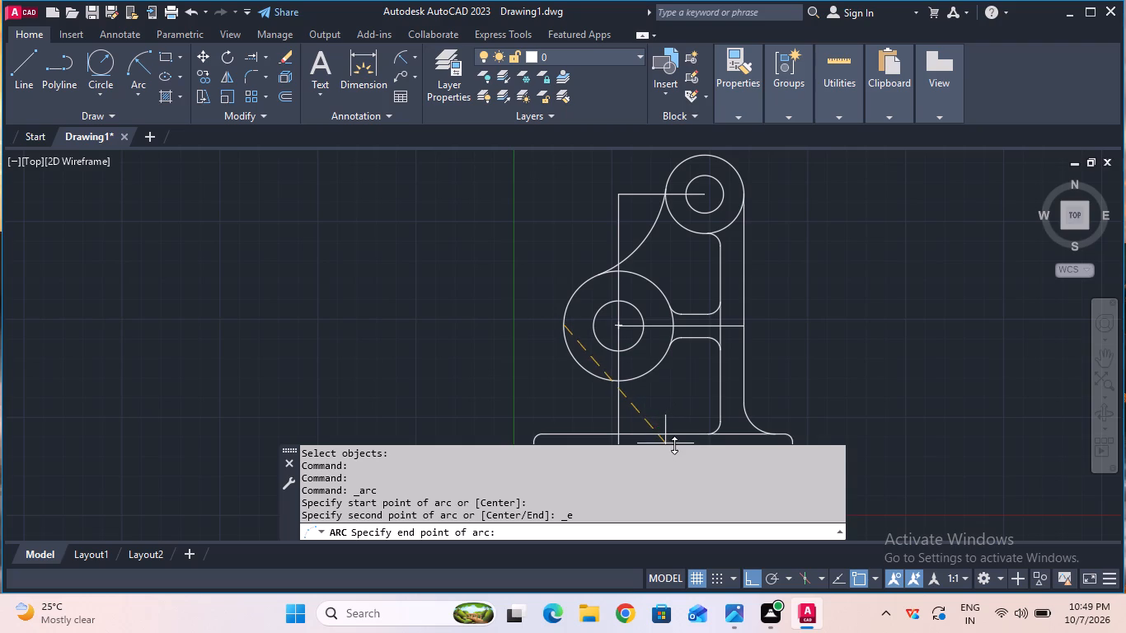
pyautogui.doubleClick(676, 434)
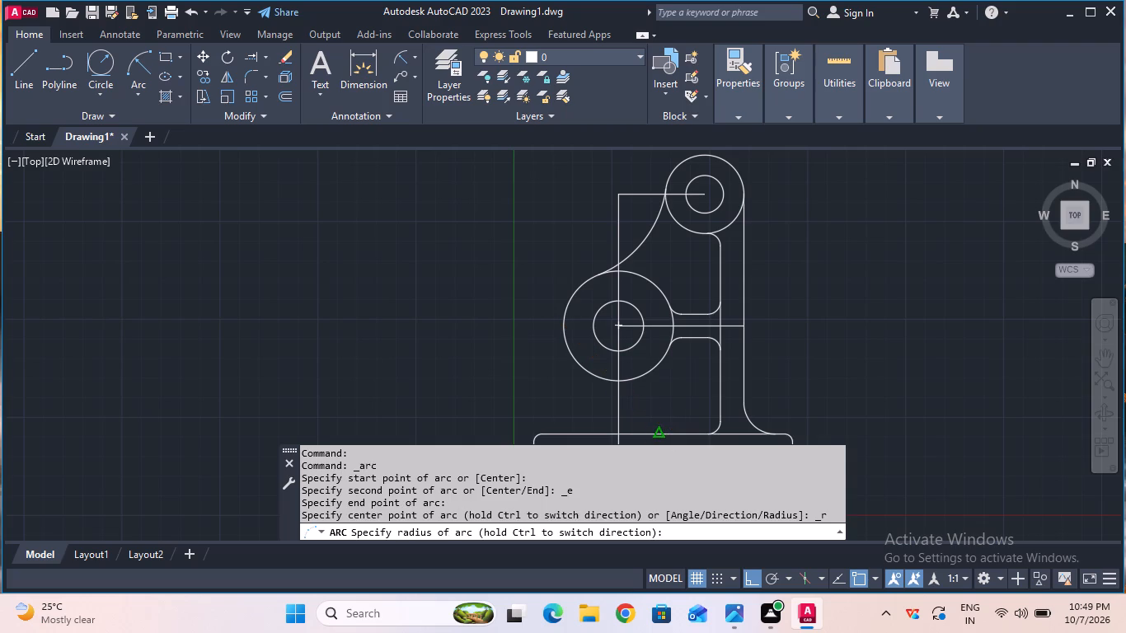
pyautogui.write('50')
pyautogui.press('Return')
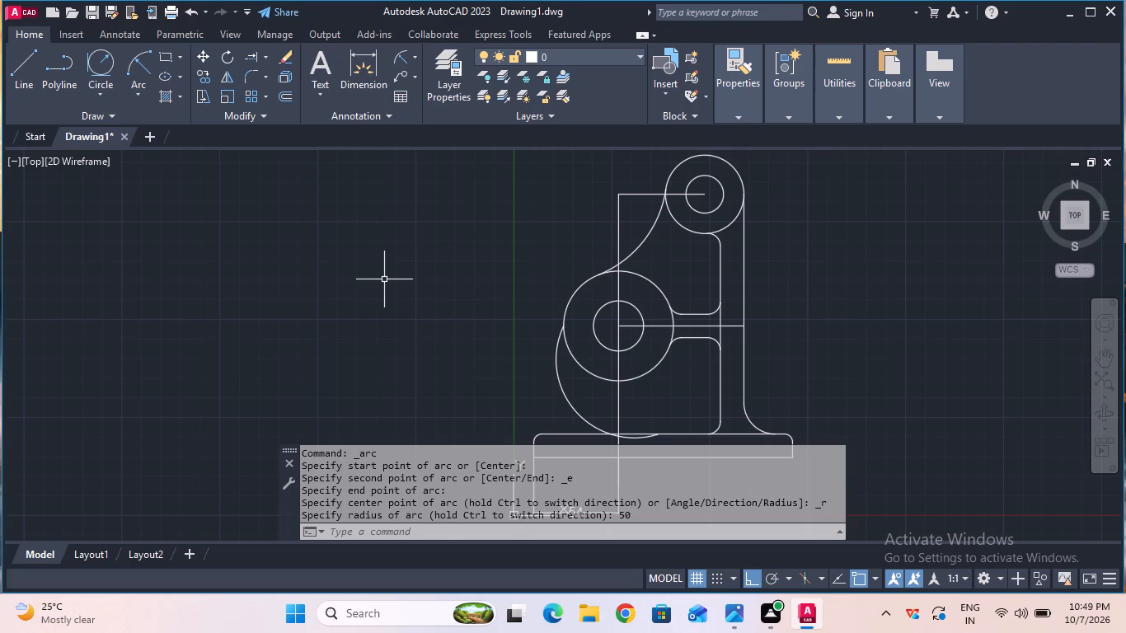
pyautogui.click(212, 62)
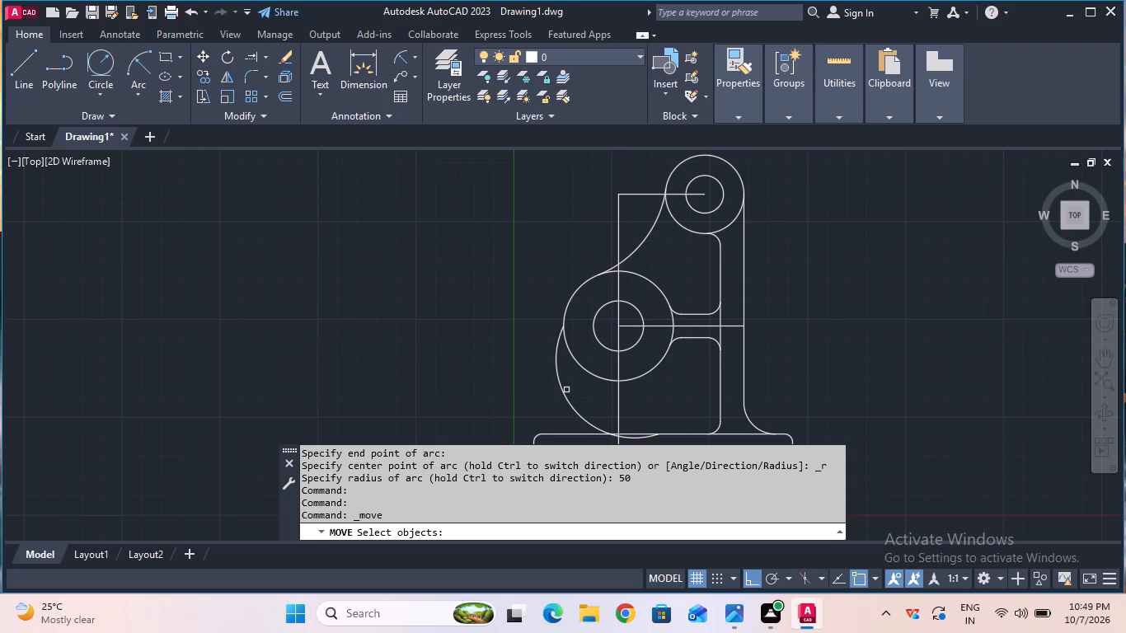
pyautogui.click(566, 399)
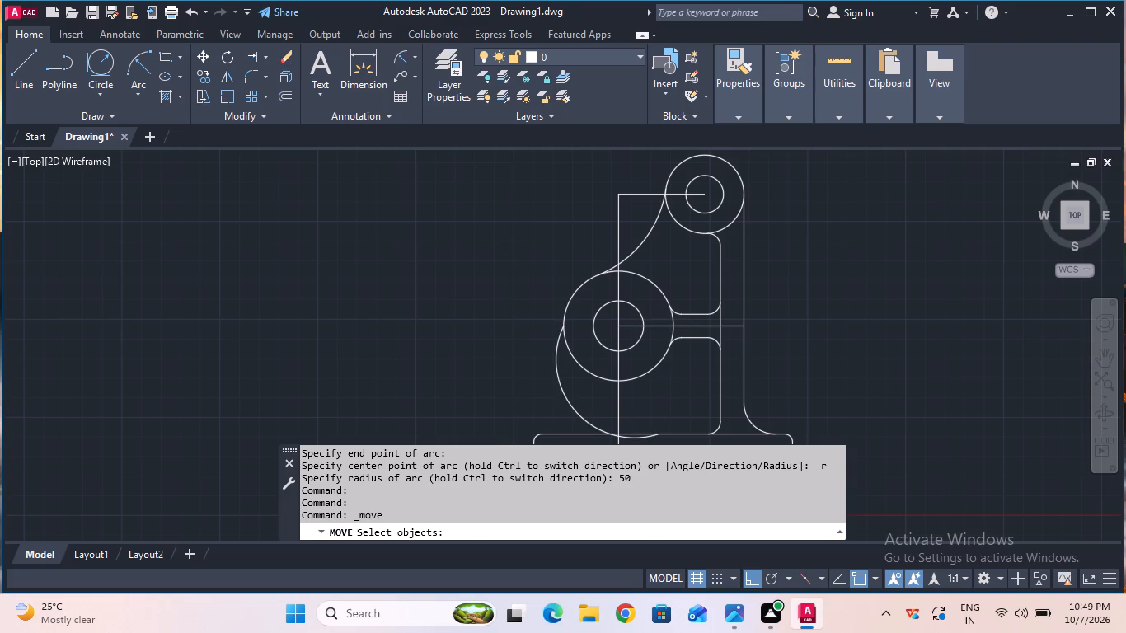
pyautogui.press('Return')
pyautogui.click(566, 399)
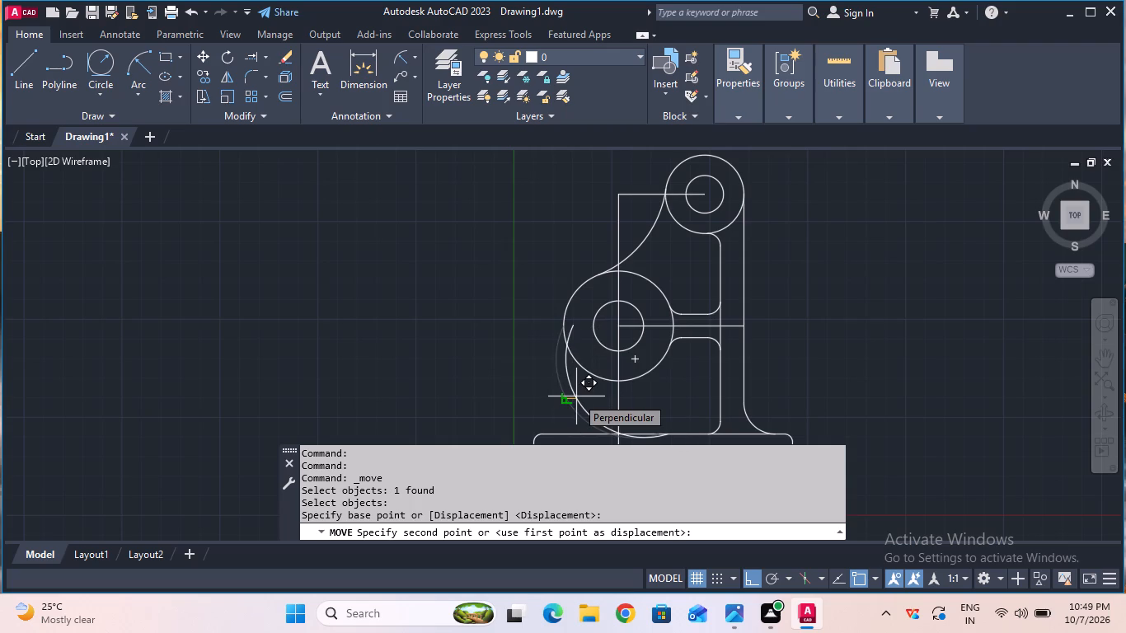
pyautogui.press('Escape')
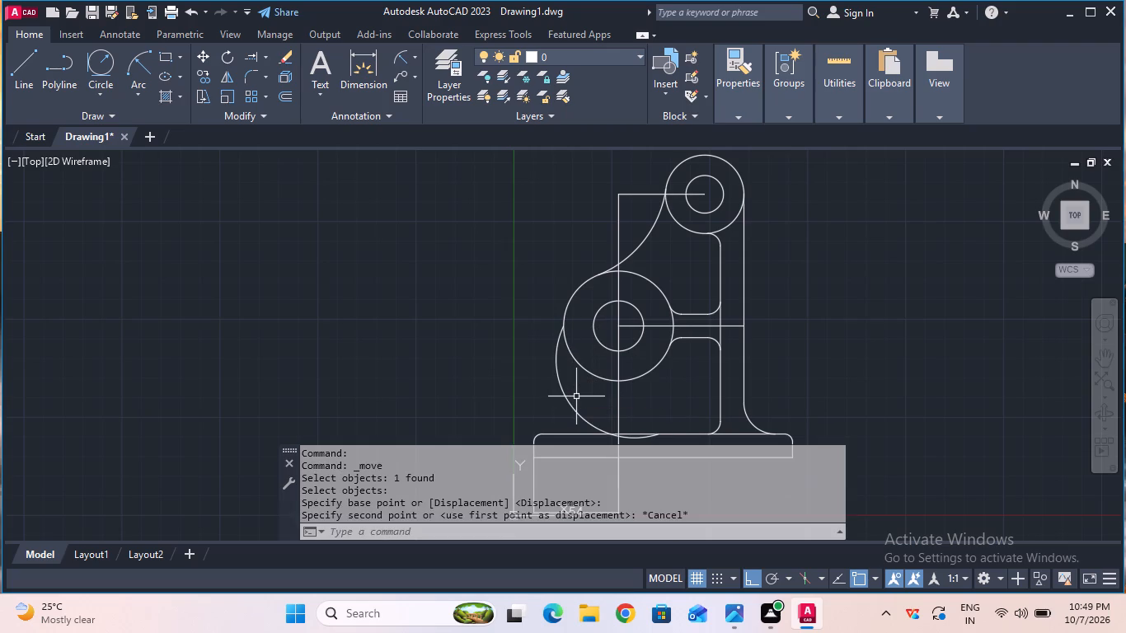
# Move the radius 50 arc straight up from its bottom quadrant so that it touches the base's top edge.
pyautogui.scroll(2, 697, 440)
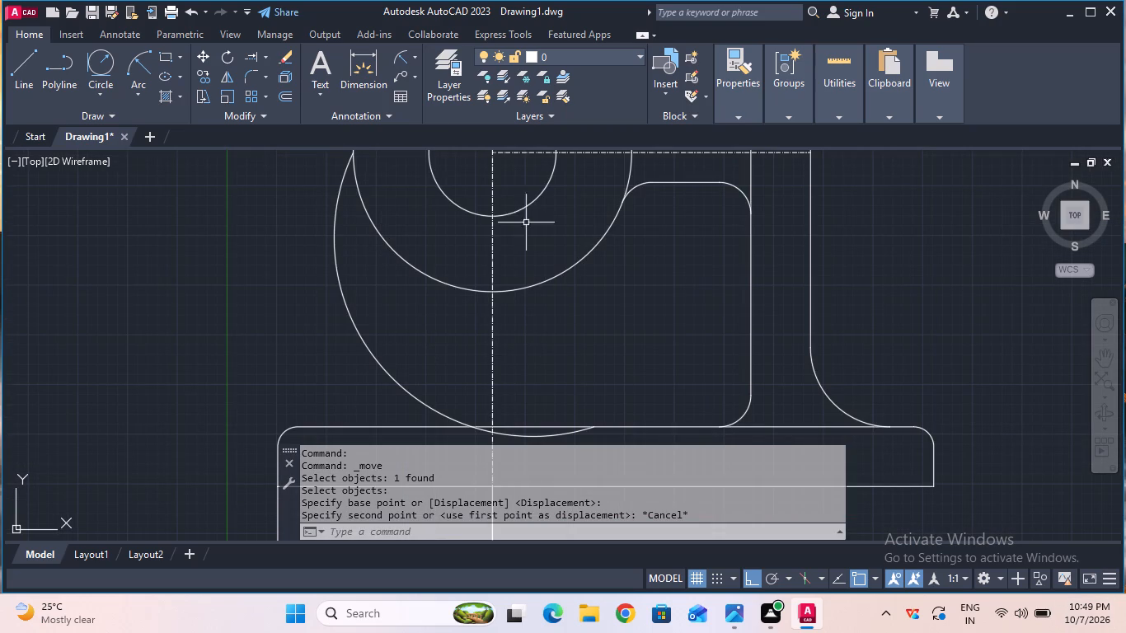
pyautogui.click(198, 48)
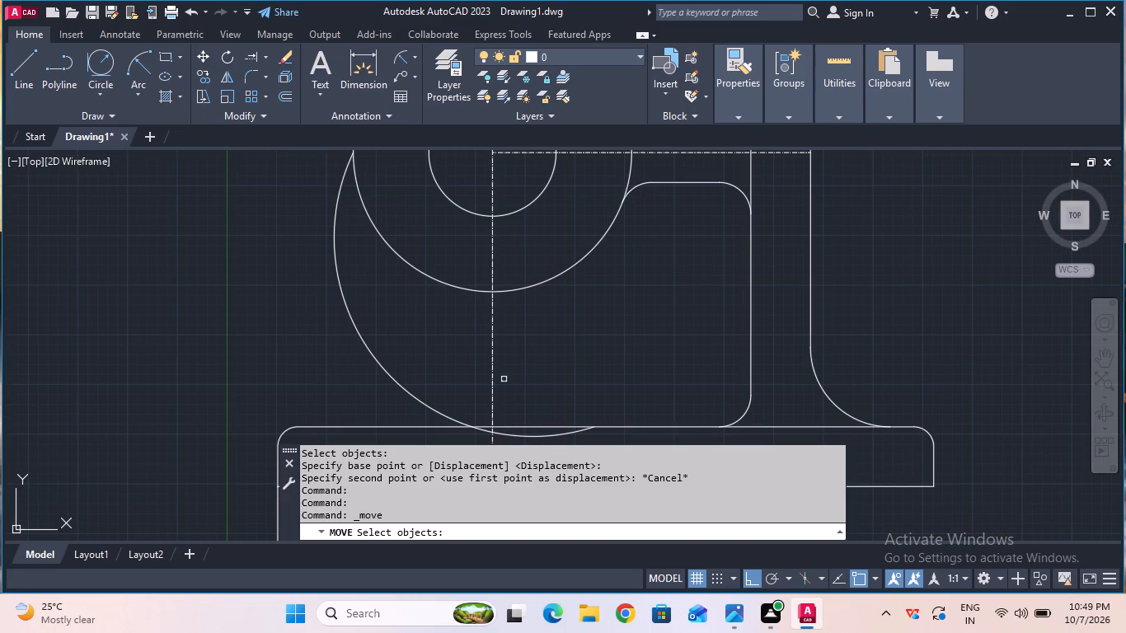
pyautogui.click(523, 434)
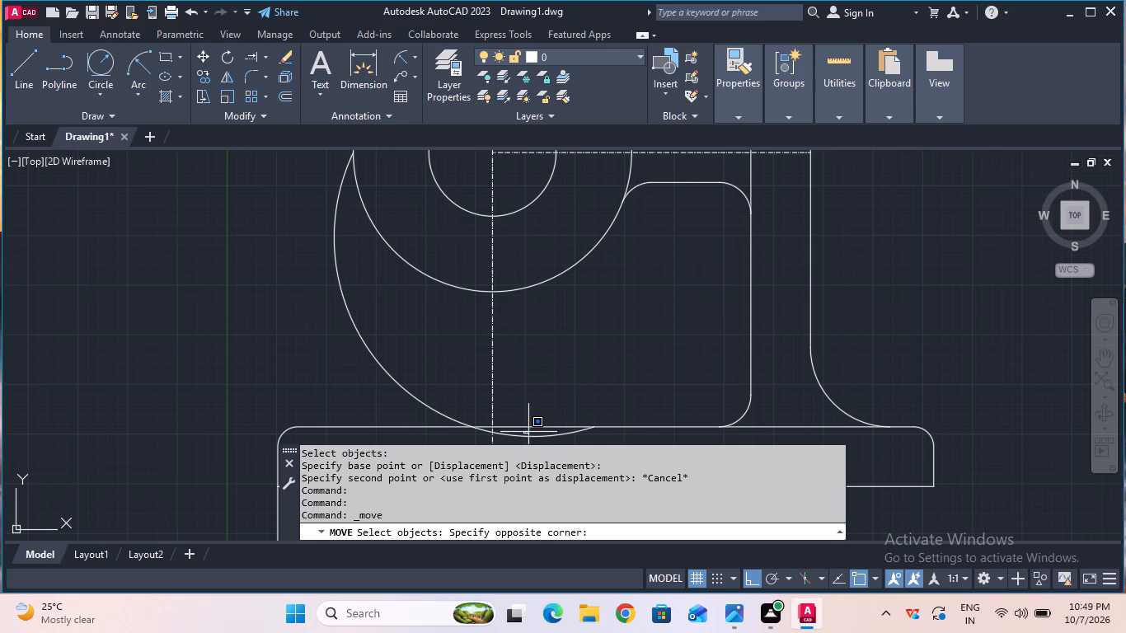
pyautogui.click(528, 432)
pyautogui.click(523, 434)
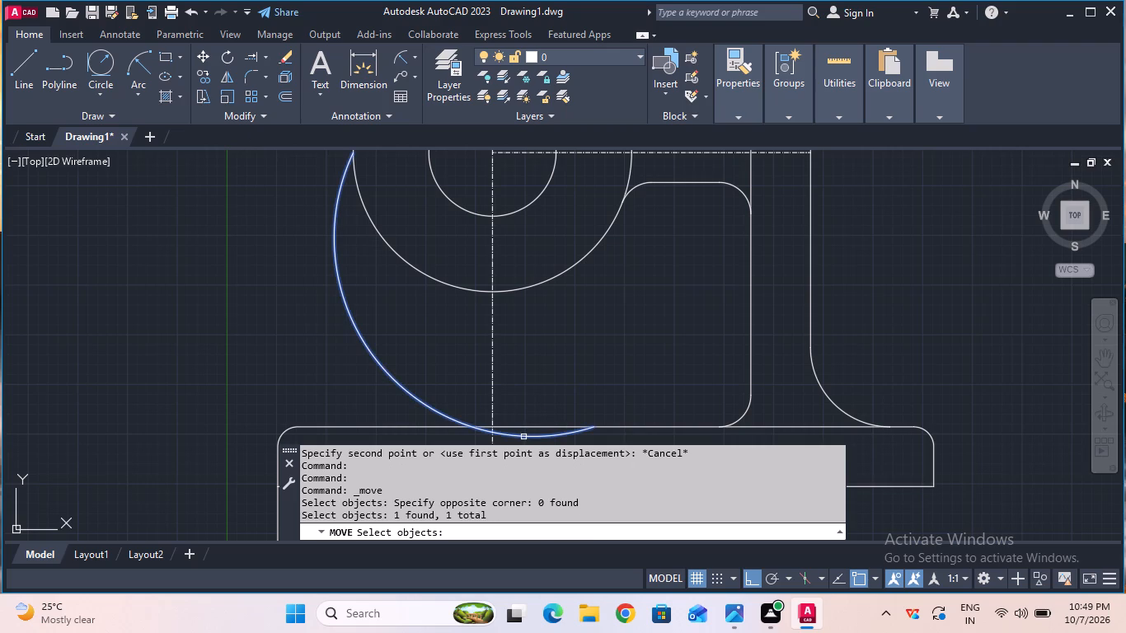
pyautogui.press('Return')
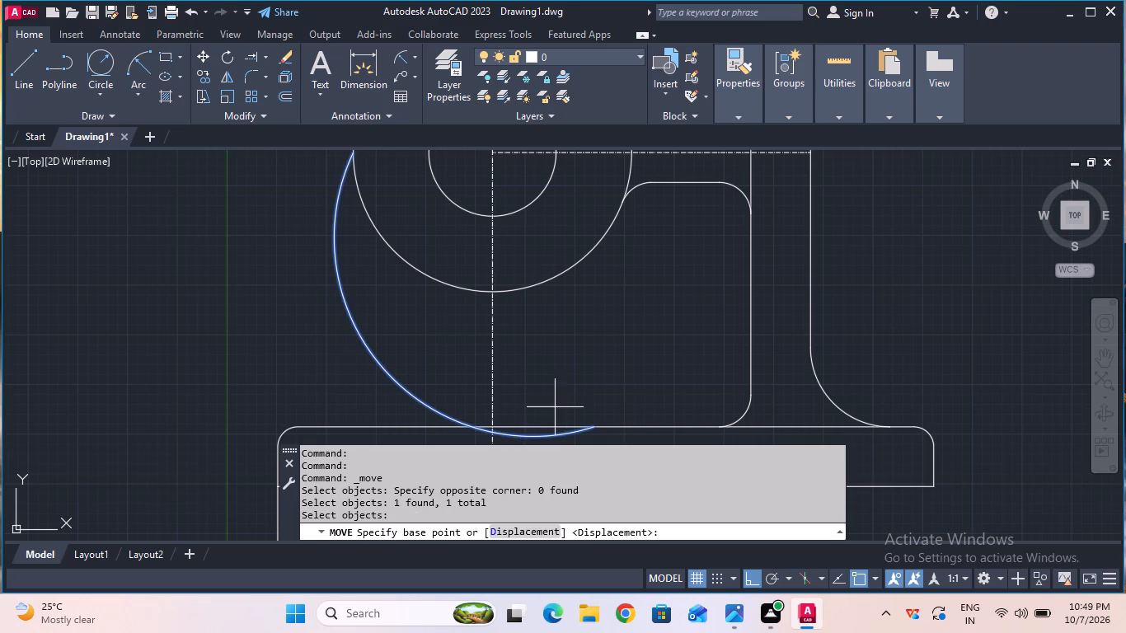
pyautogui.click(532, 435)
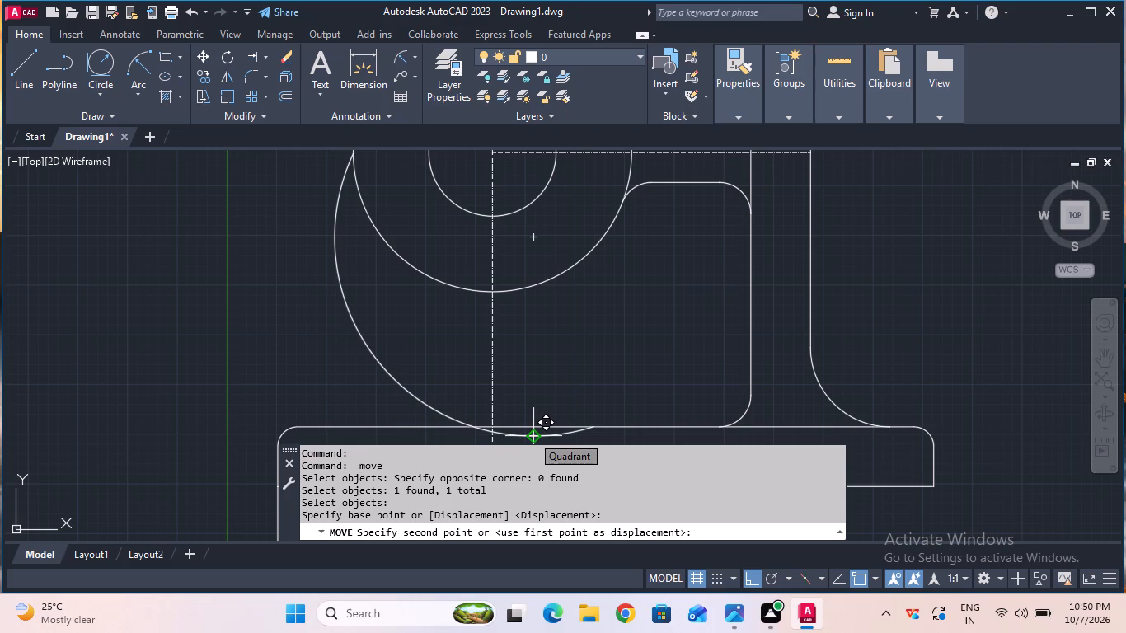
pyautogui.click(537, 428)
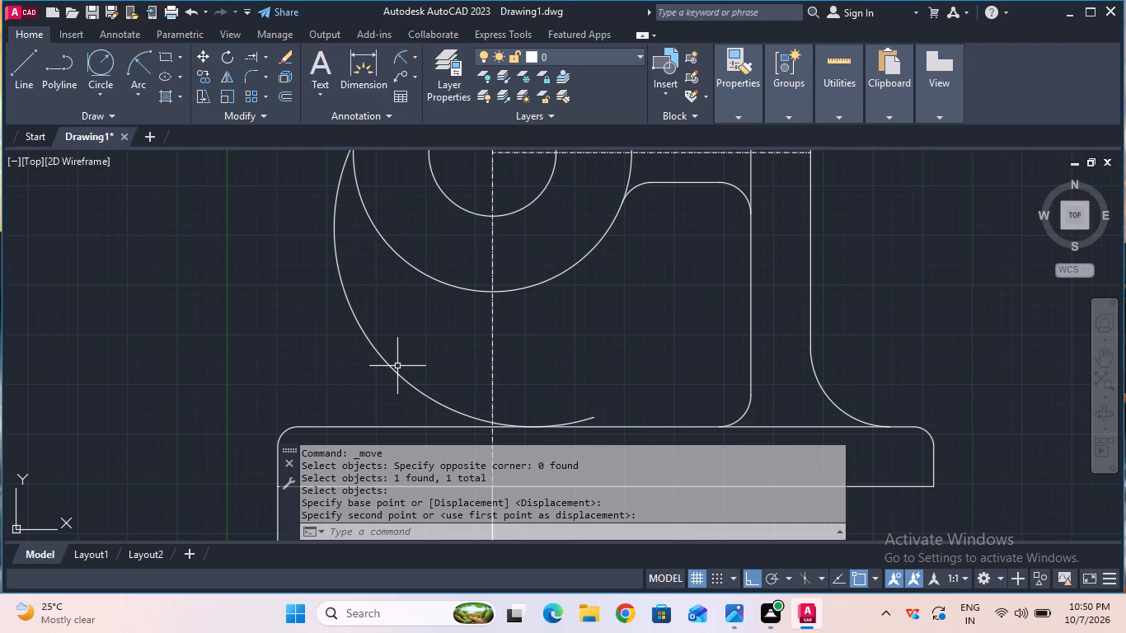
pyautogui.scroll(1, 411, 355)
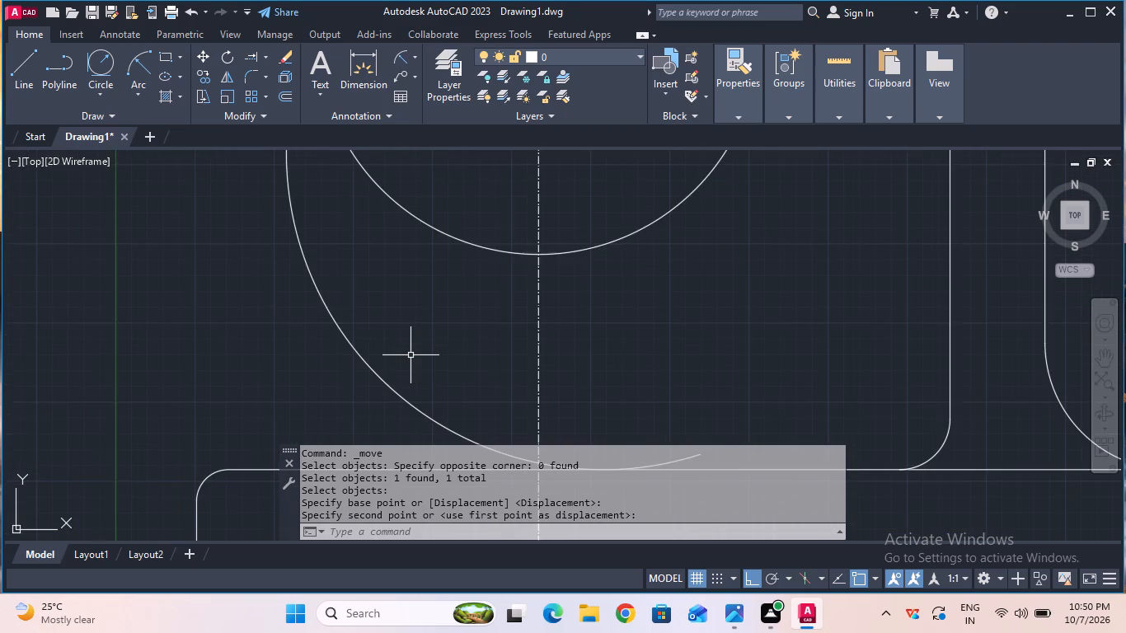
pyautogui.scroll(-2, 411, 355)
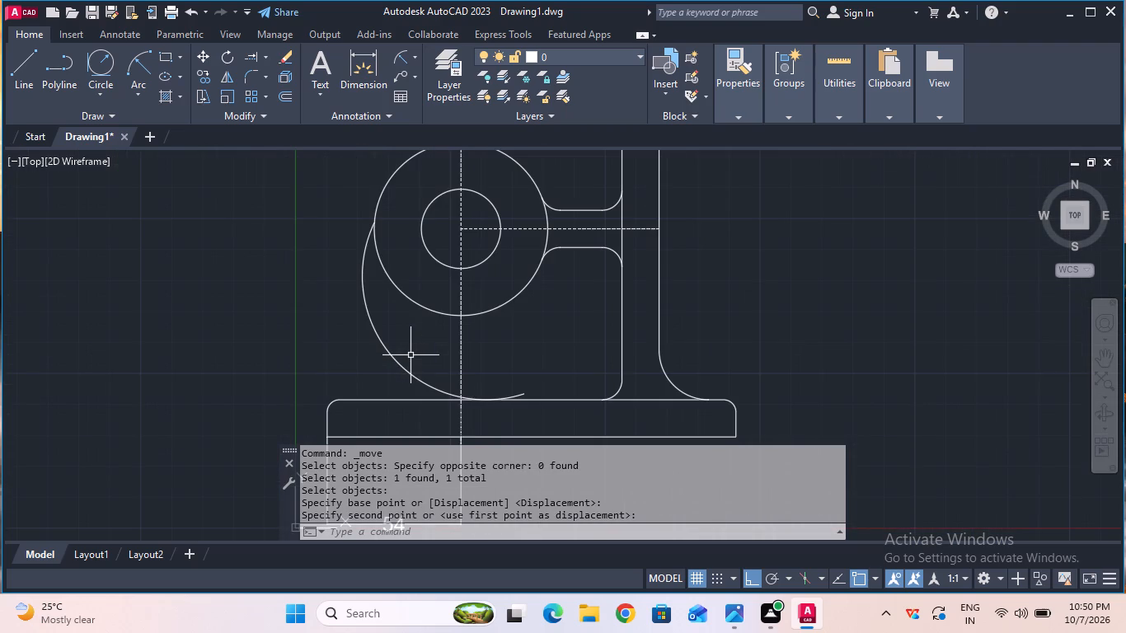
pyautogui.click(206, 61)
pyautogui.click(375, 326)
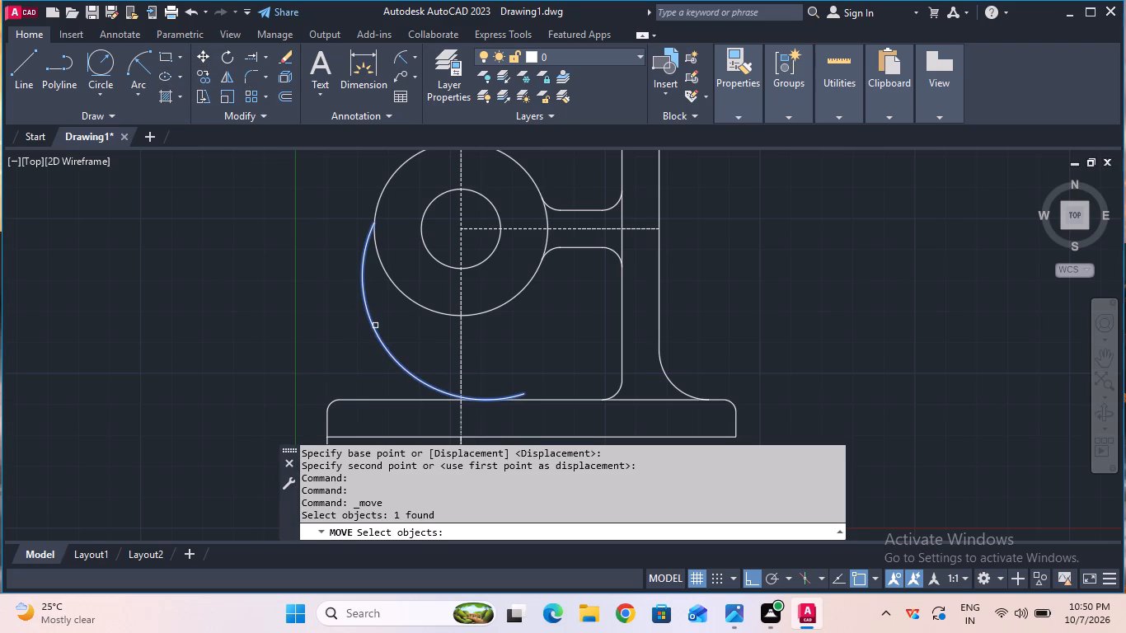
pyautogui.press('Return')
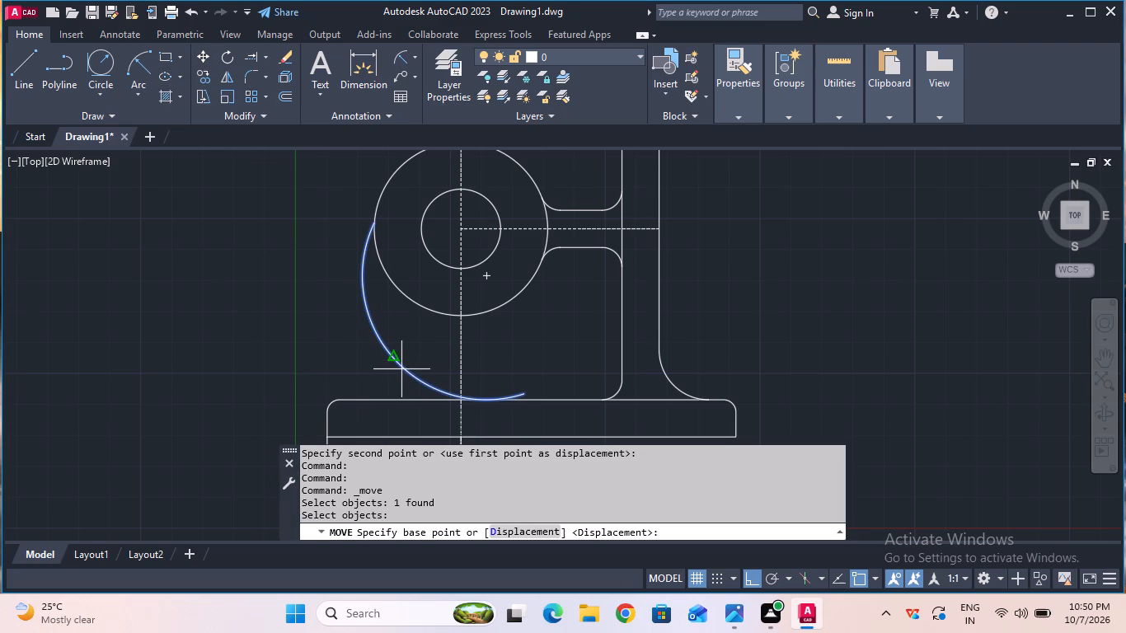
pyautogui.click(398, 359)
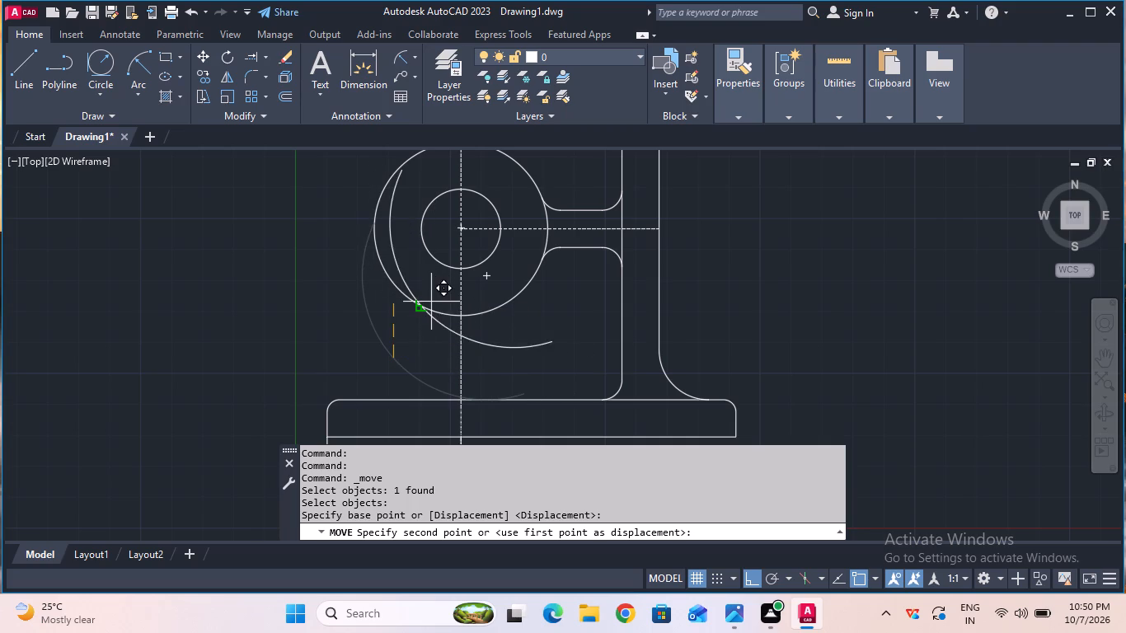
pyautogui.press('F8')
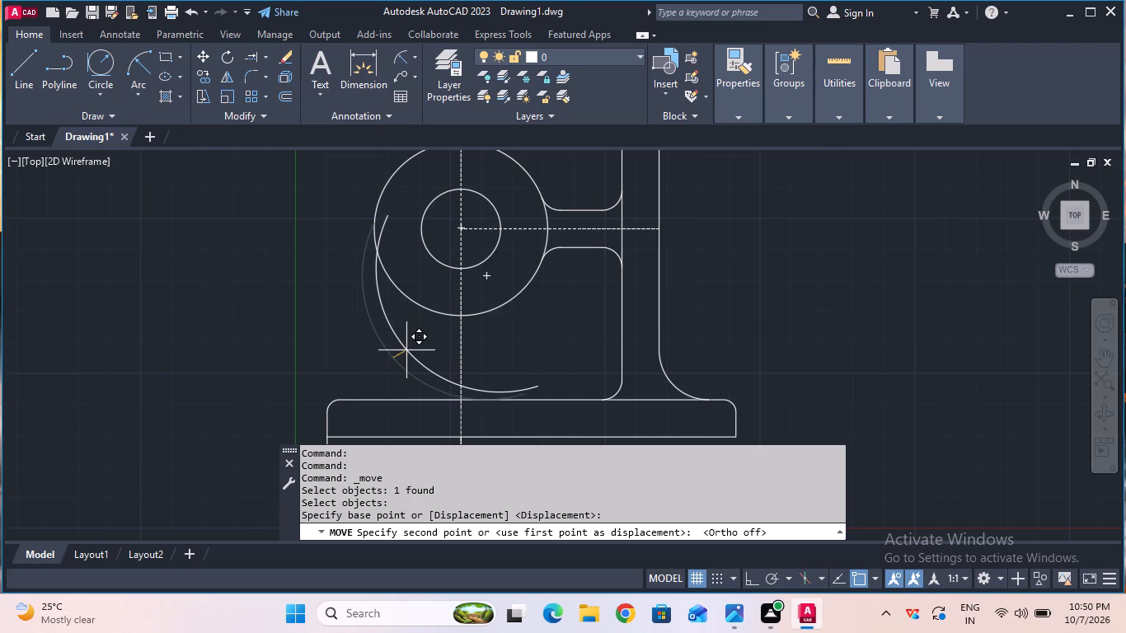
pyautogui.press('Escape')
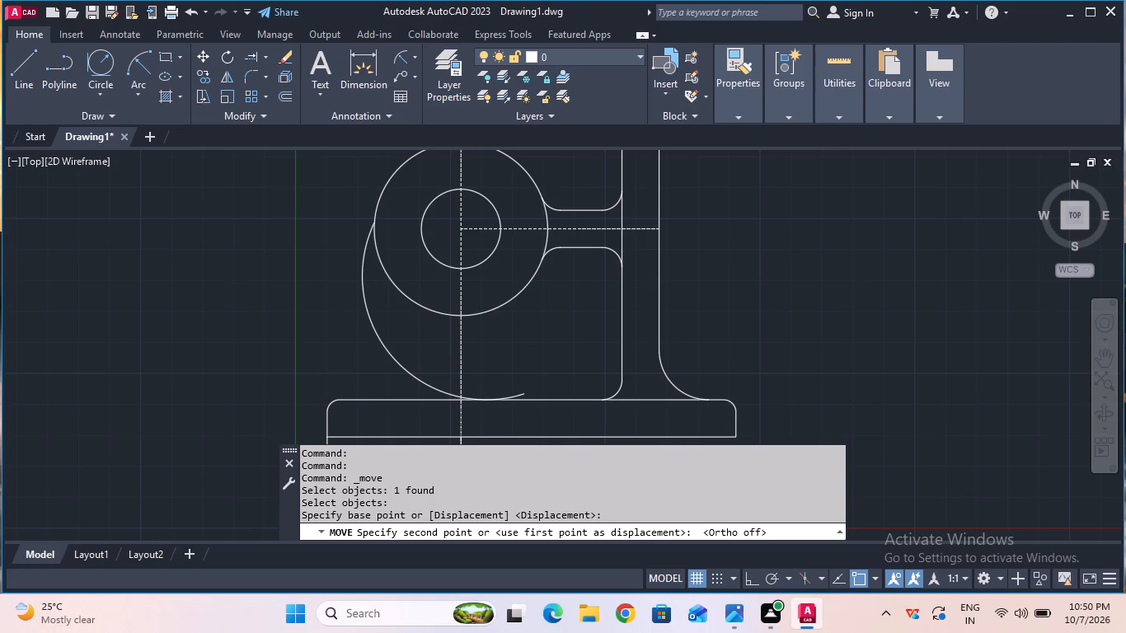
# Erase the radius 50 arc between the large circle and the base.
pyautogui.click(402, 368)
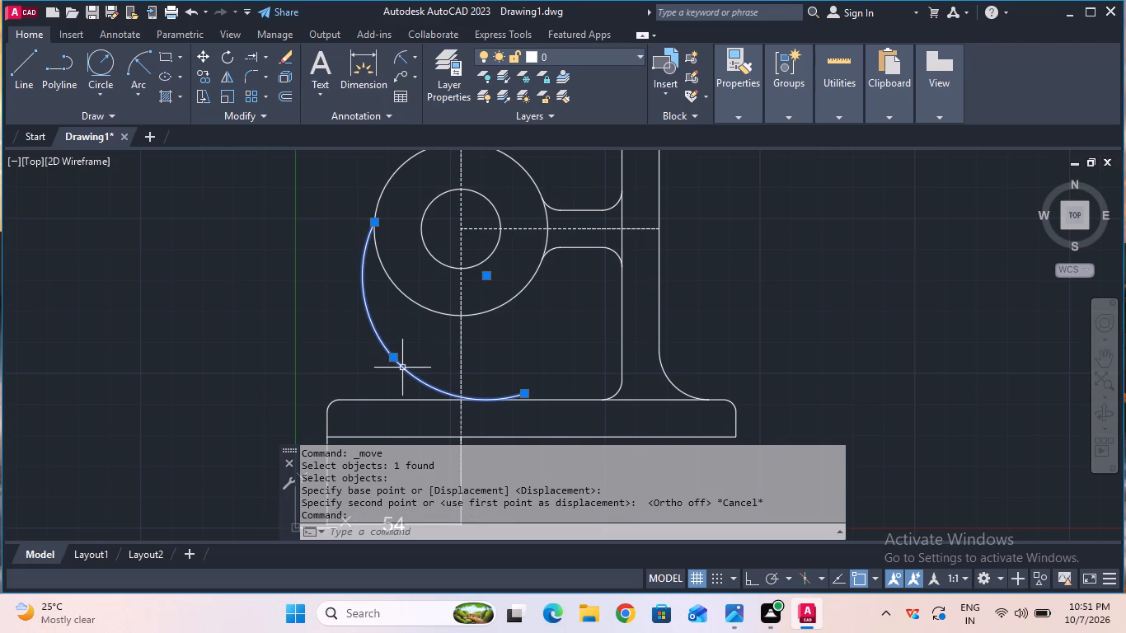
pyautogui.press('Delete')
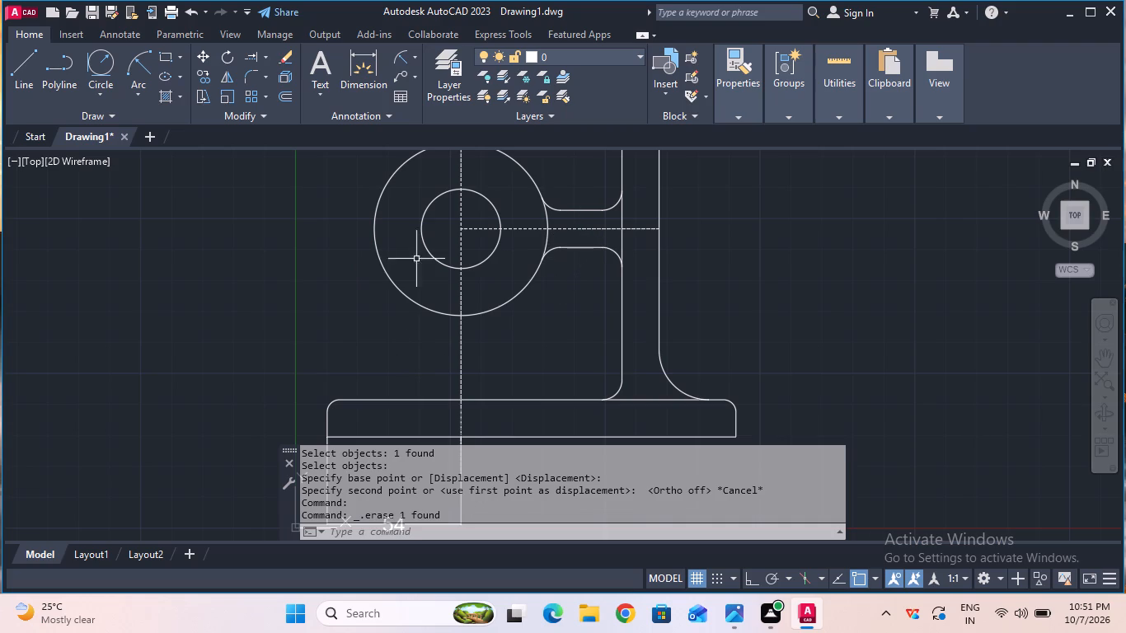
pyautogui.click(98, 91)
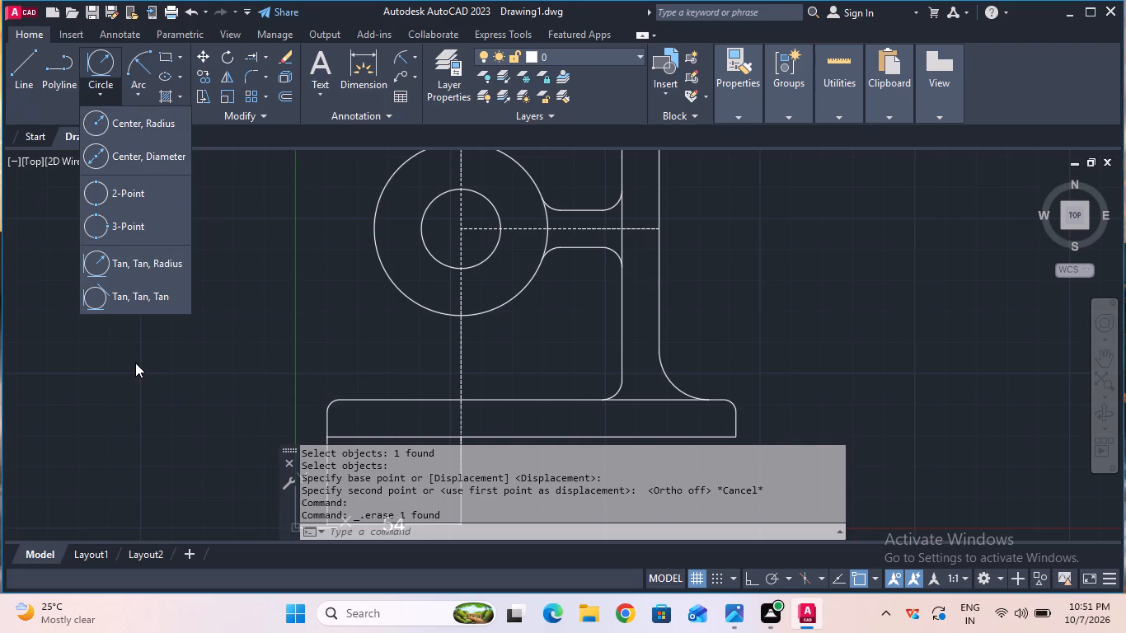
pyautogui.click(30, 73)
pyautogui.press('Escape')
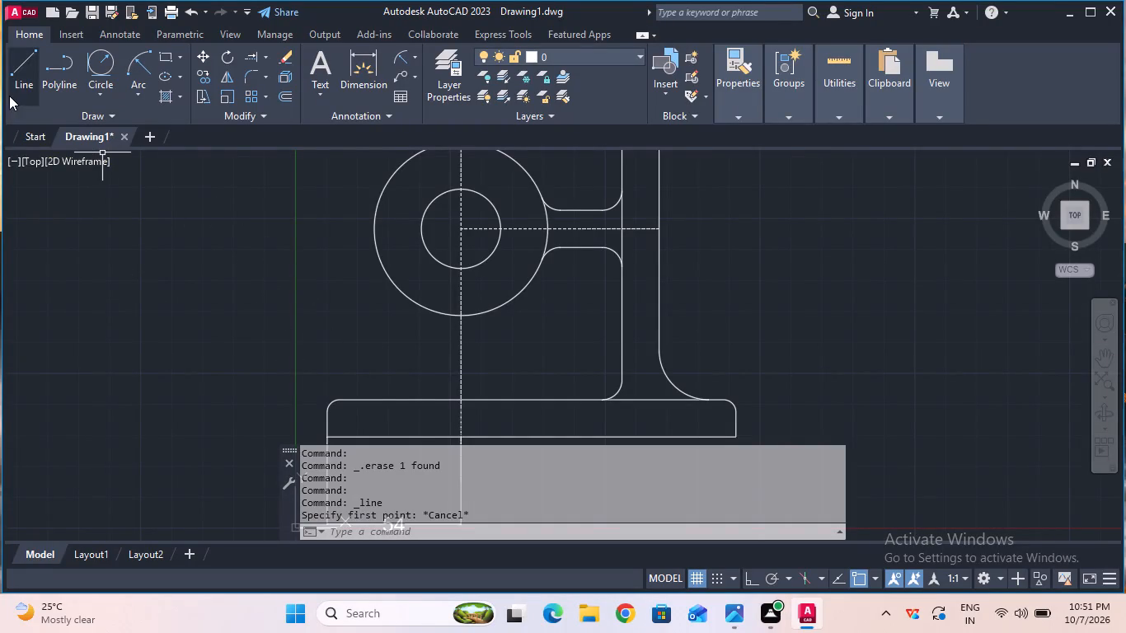
# Draw a vertical 50 mm construction line in the CENTER linetype, upward from the midpoint of the base's top edge.
pyautogui.click(730, 112)
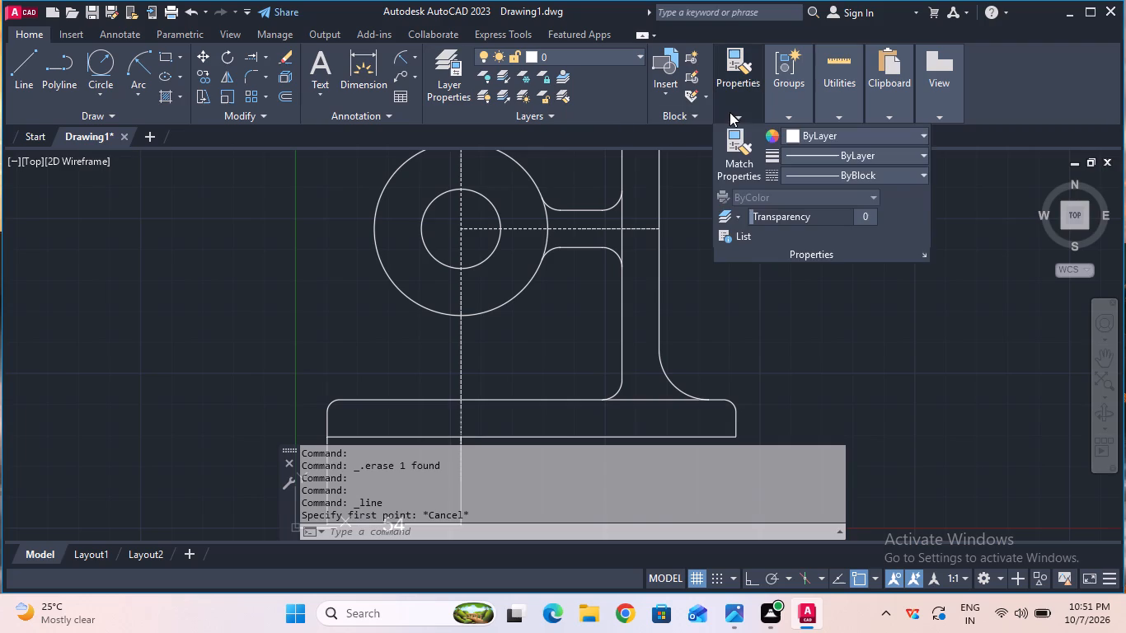
pyautogui.click(800, 171)
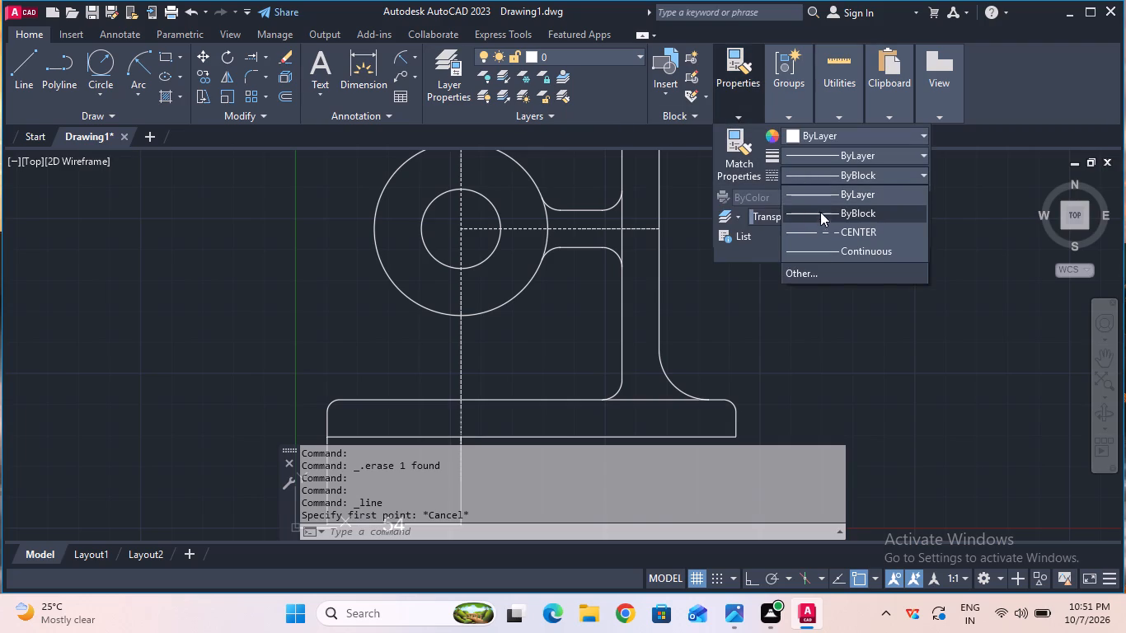
pyautogui.click(827, 228)
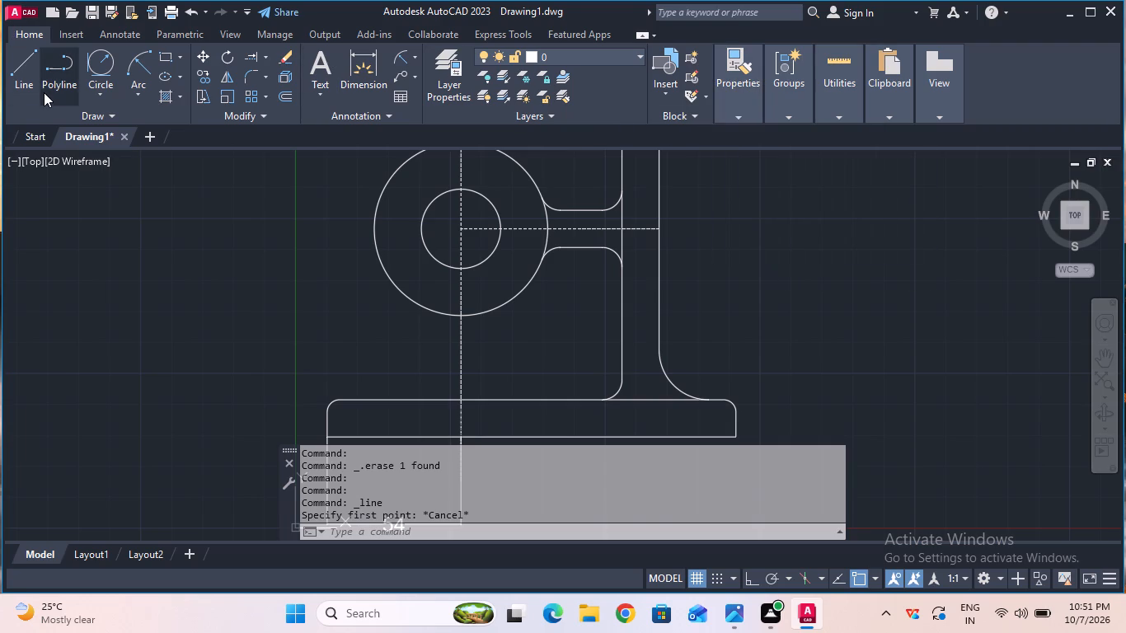
pyautogui.click(22, 89)
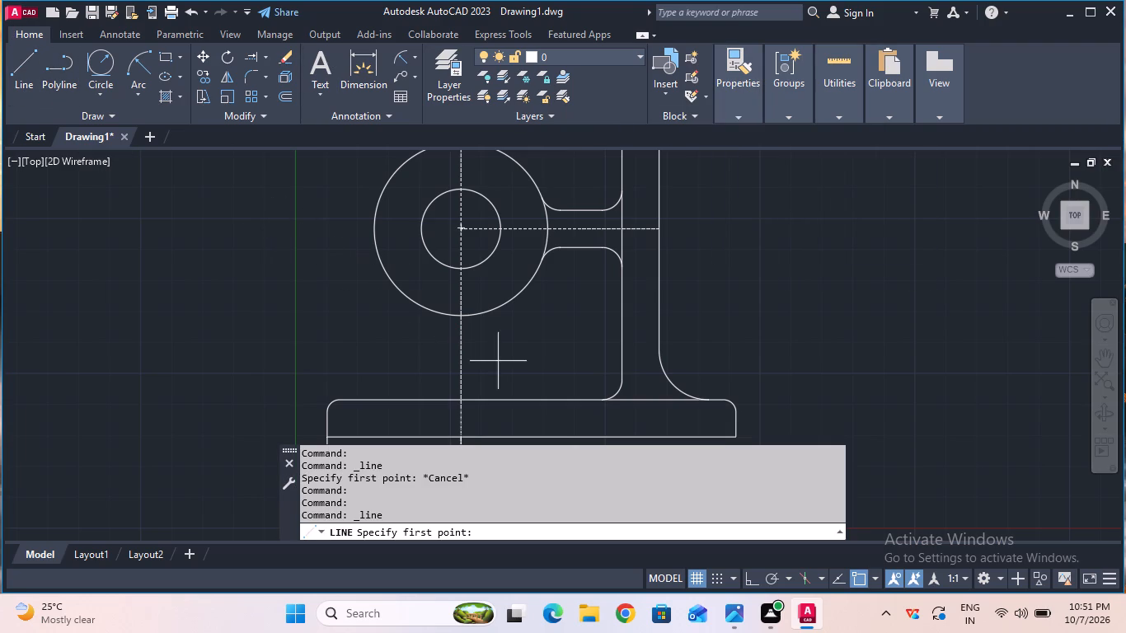
pyautogui.click(523, 400)
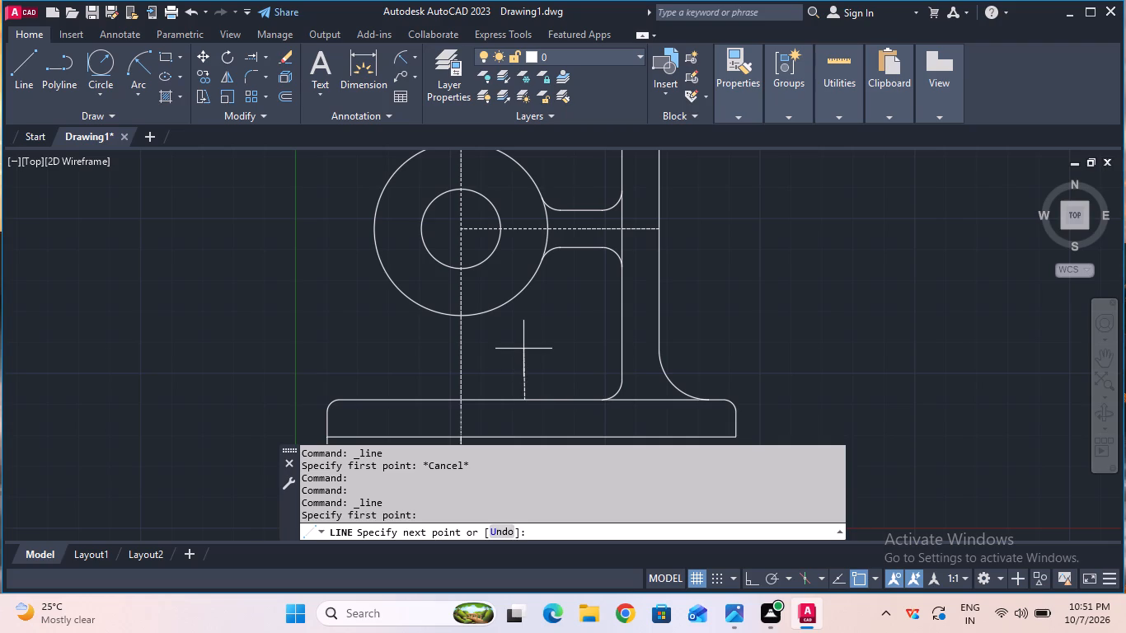
pyautogui.press('F8')
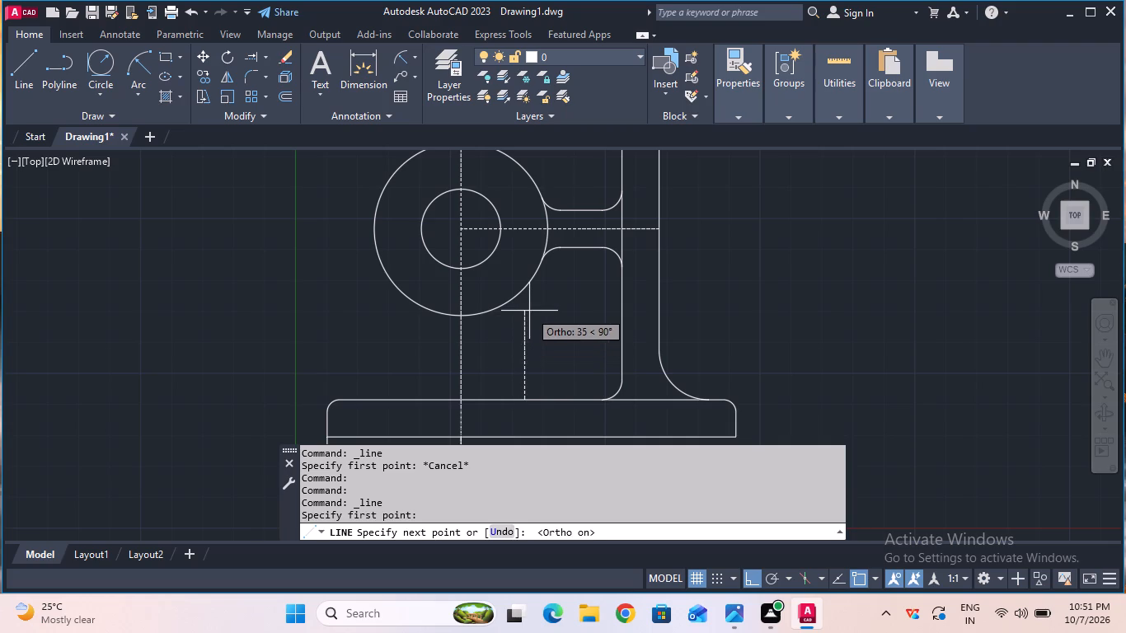
pyautogui.write('50')
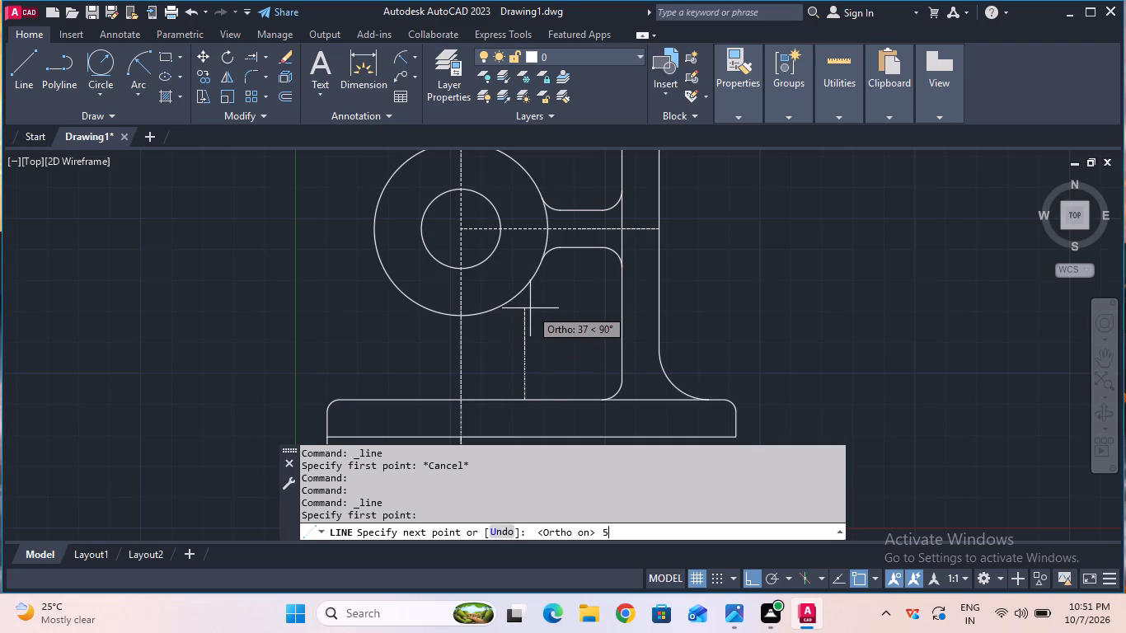
pyautogui.press('Return')
pyautogui.press('Escape')
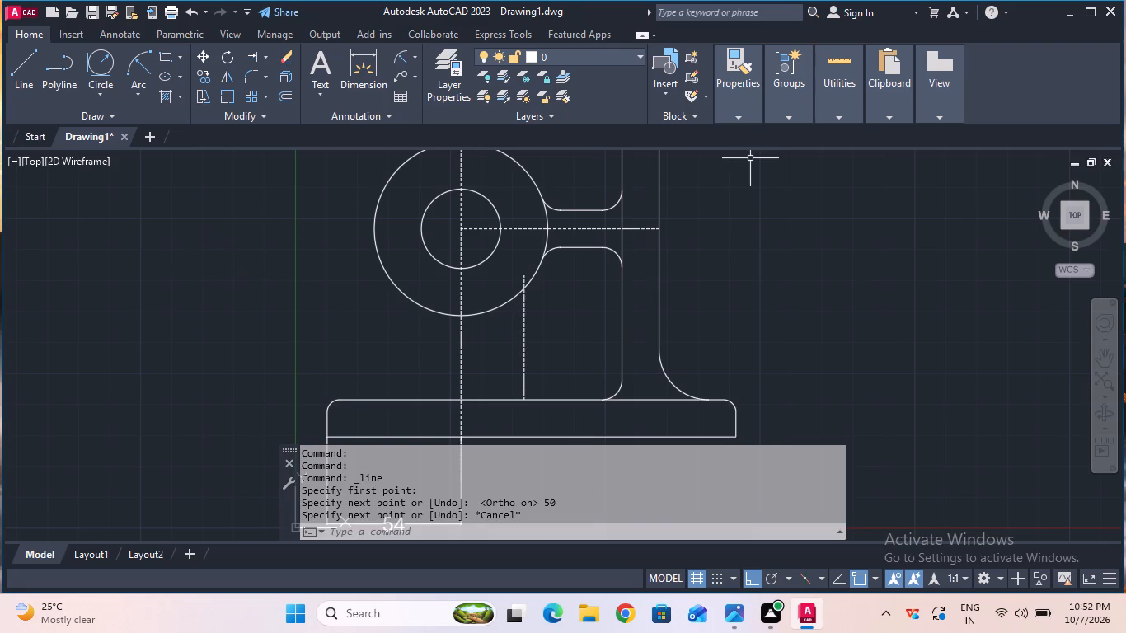
# Set the current linetype to ByBlock.
pyautogui.click(739, 115)
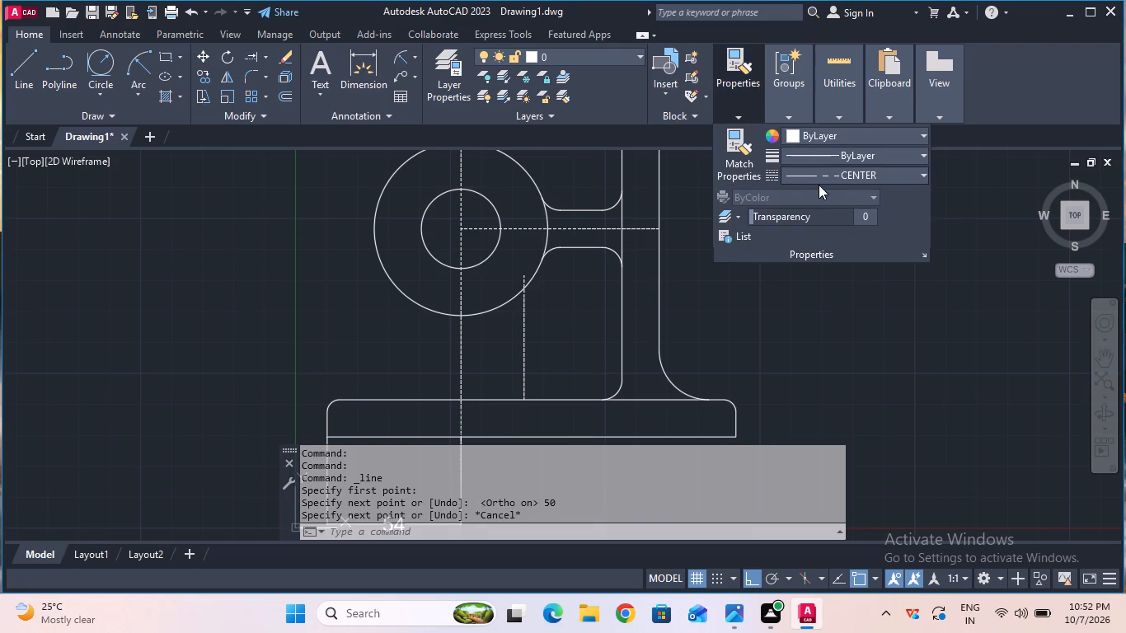
pyautogui.click(824, 175)
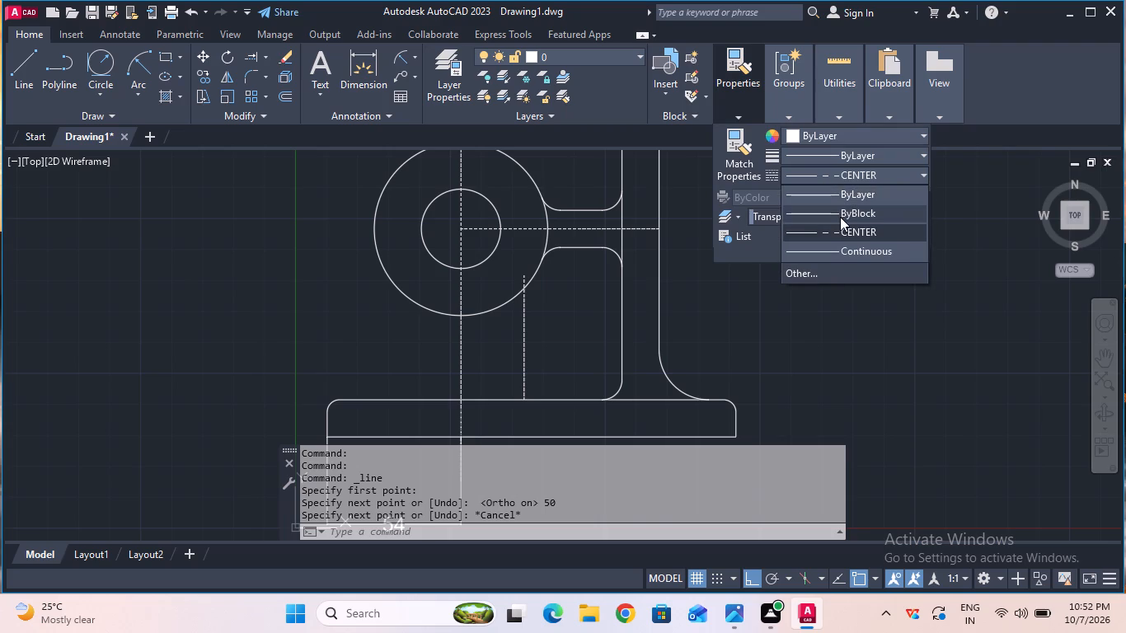
pyautogui.click(840, 217)
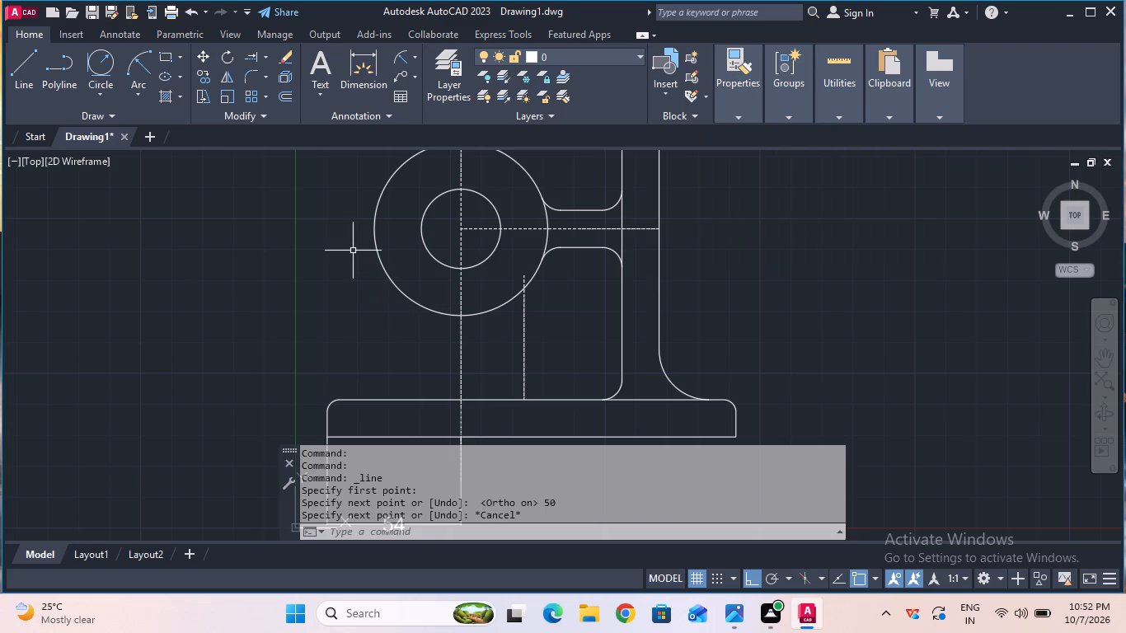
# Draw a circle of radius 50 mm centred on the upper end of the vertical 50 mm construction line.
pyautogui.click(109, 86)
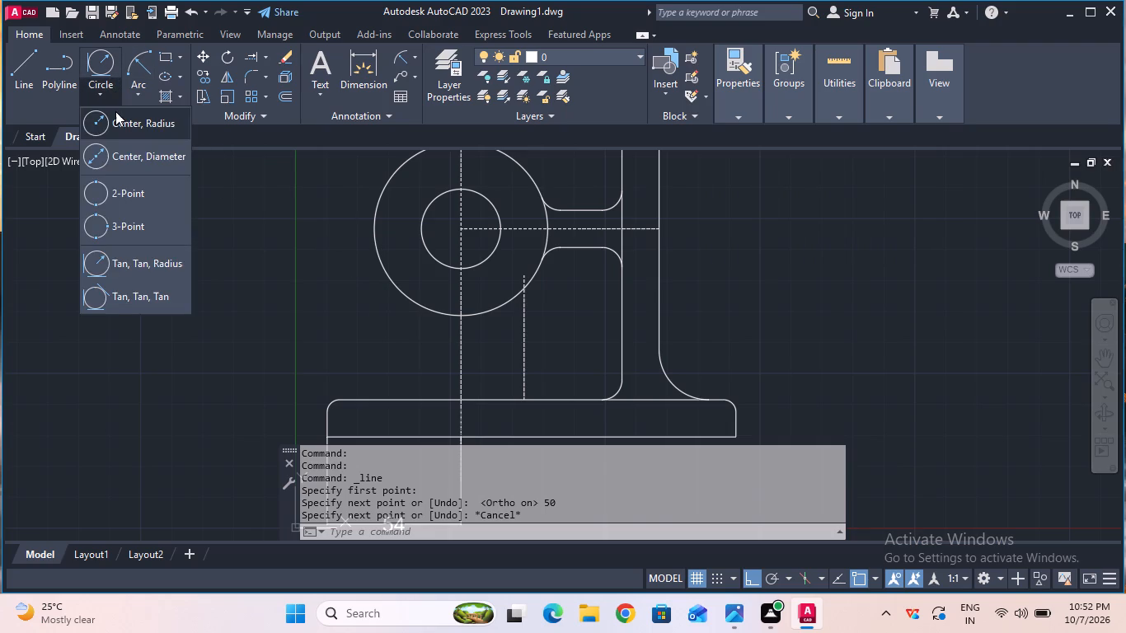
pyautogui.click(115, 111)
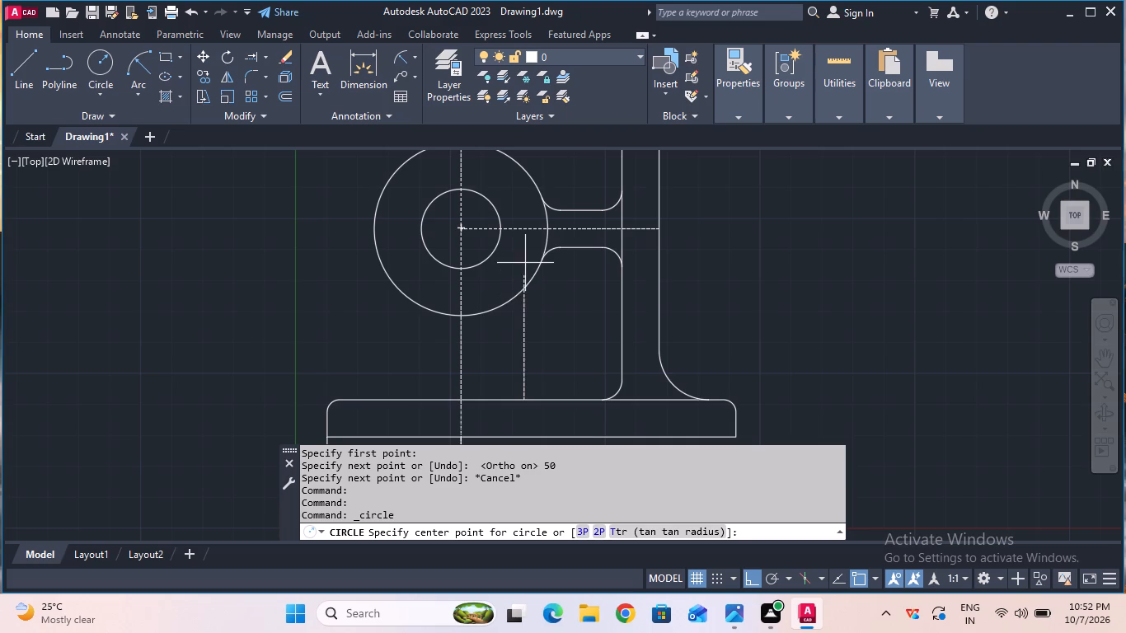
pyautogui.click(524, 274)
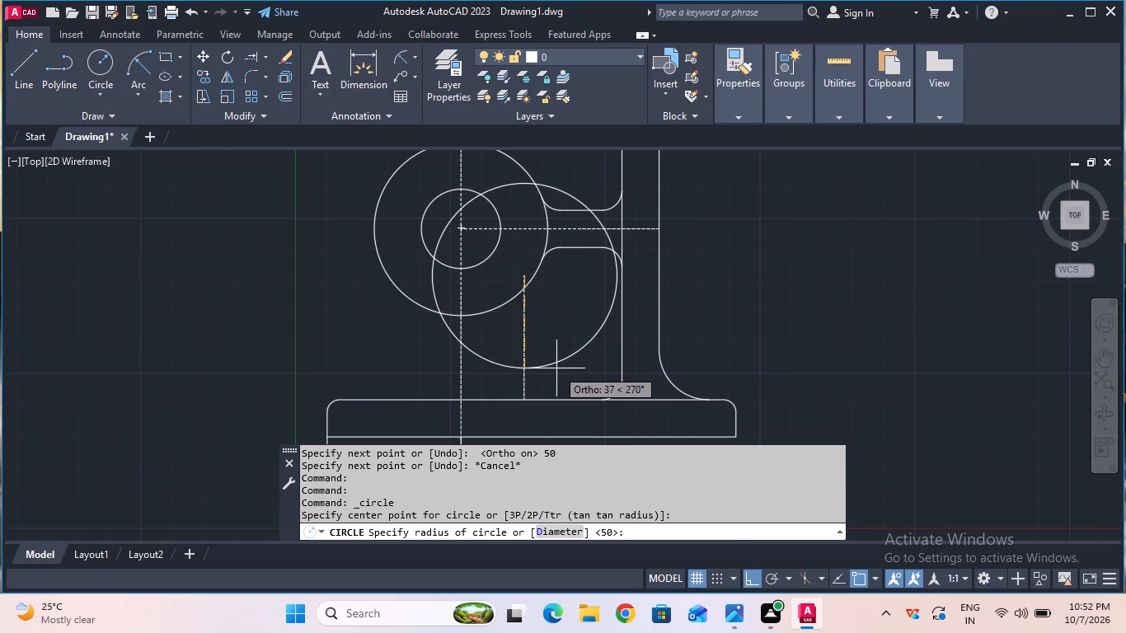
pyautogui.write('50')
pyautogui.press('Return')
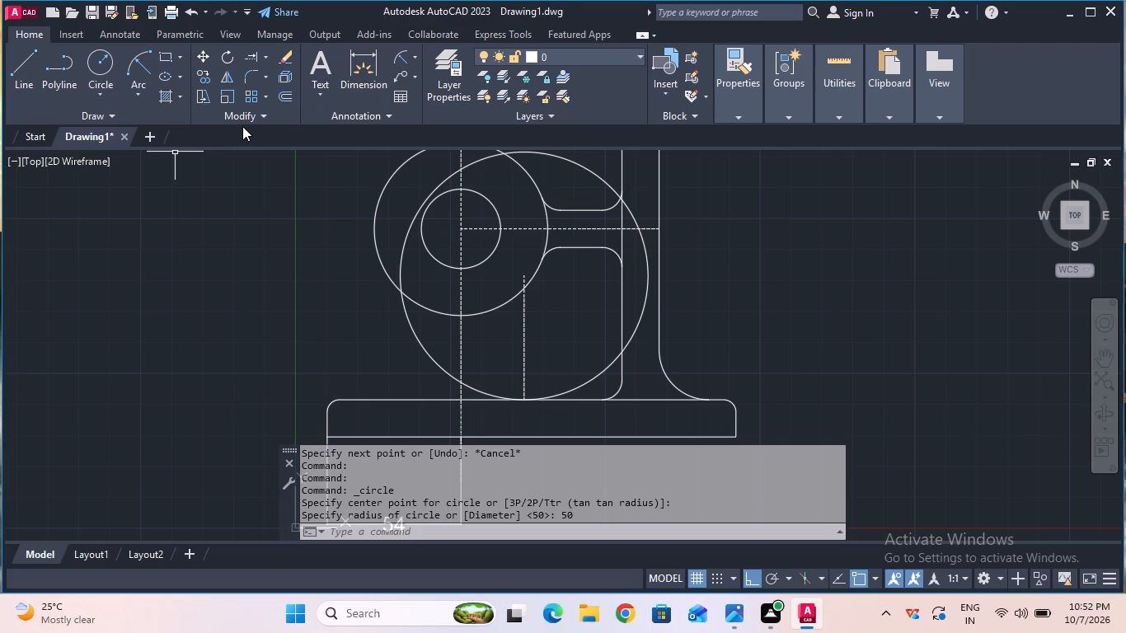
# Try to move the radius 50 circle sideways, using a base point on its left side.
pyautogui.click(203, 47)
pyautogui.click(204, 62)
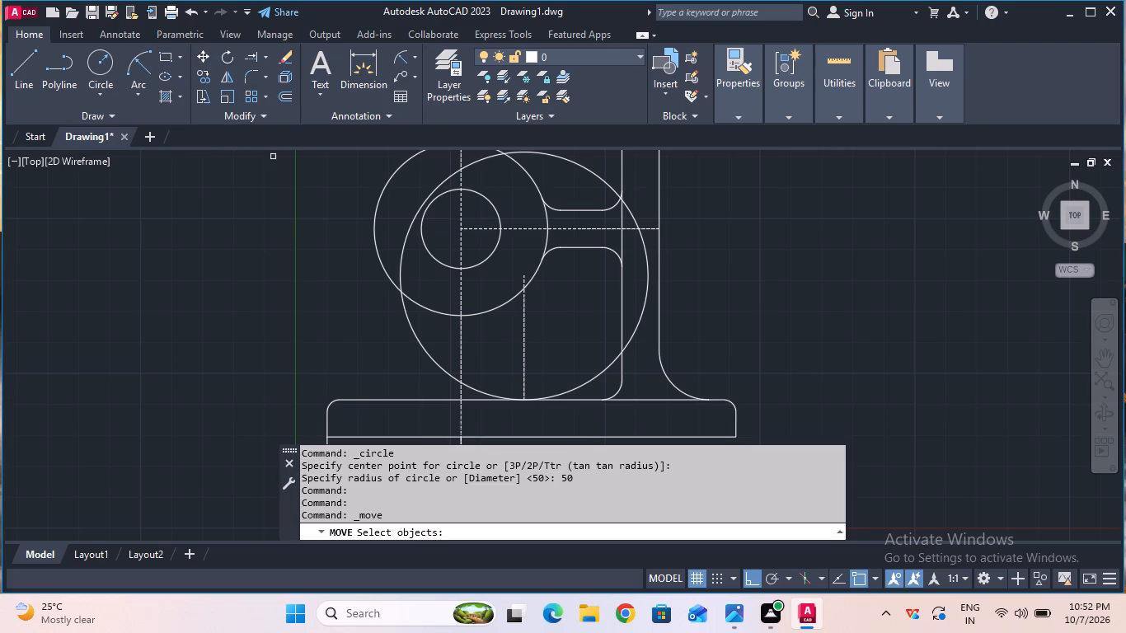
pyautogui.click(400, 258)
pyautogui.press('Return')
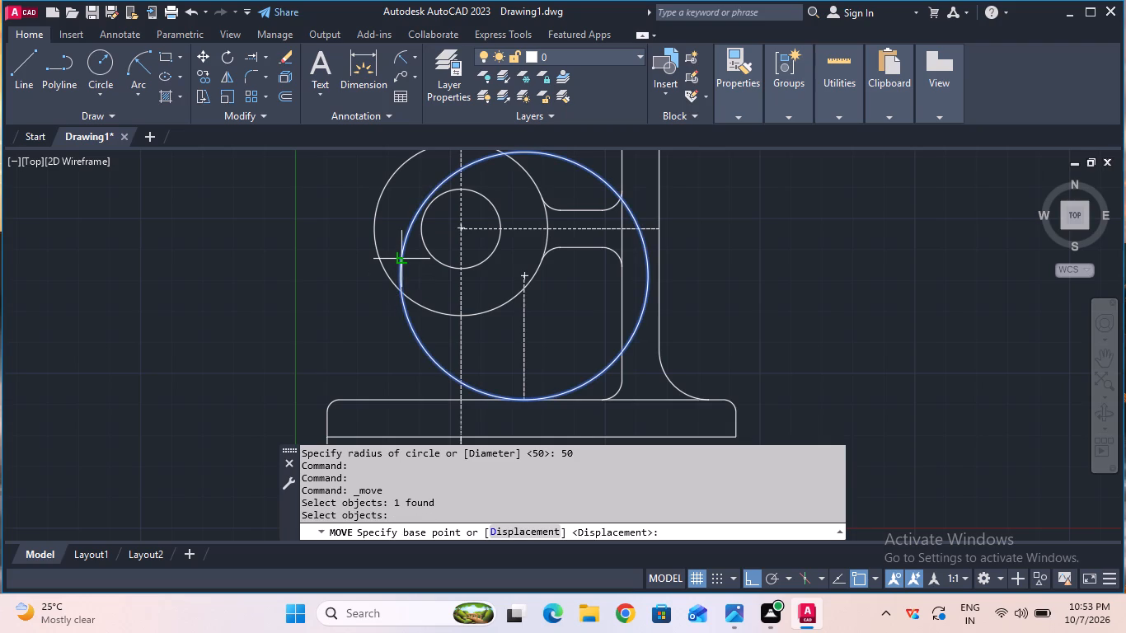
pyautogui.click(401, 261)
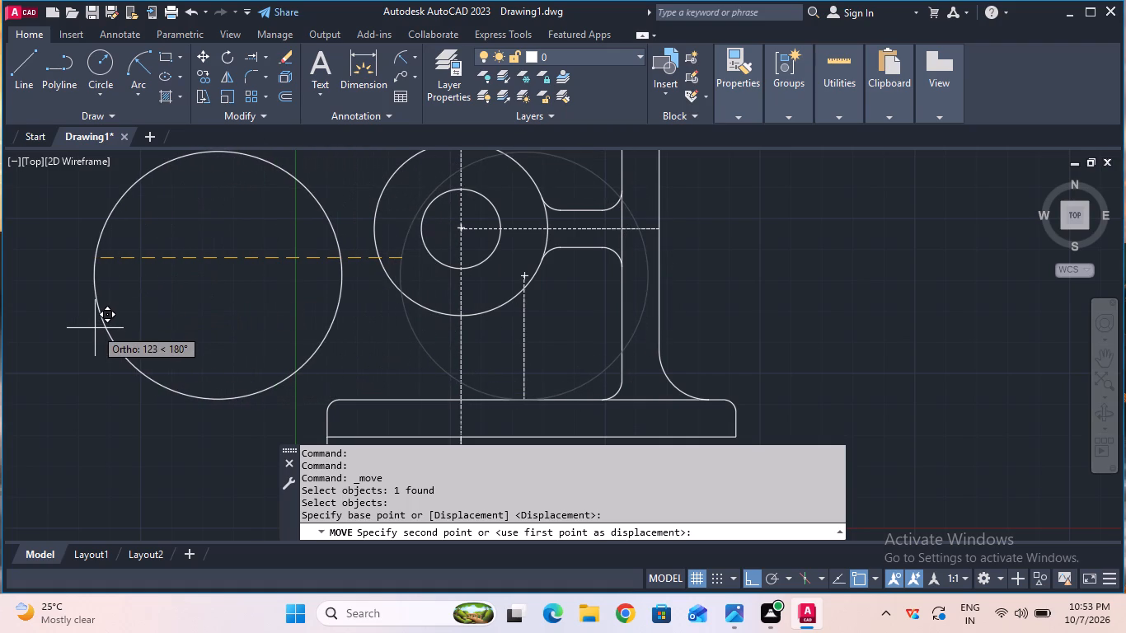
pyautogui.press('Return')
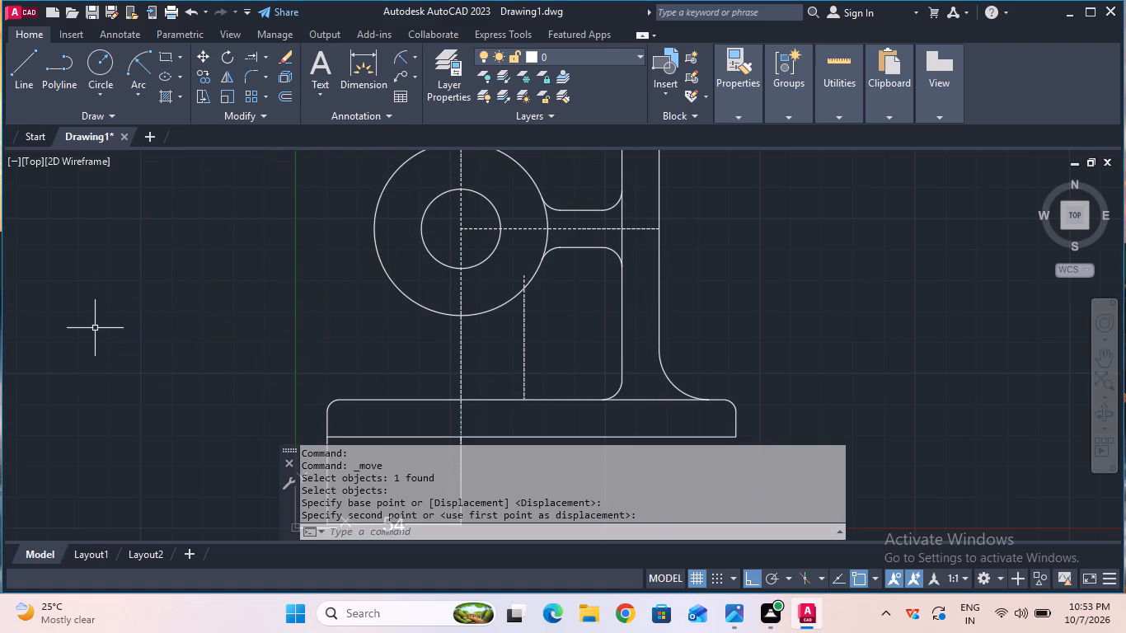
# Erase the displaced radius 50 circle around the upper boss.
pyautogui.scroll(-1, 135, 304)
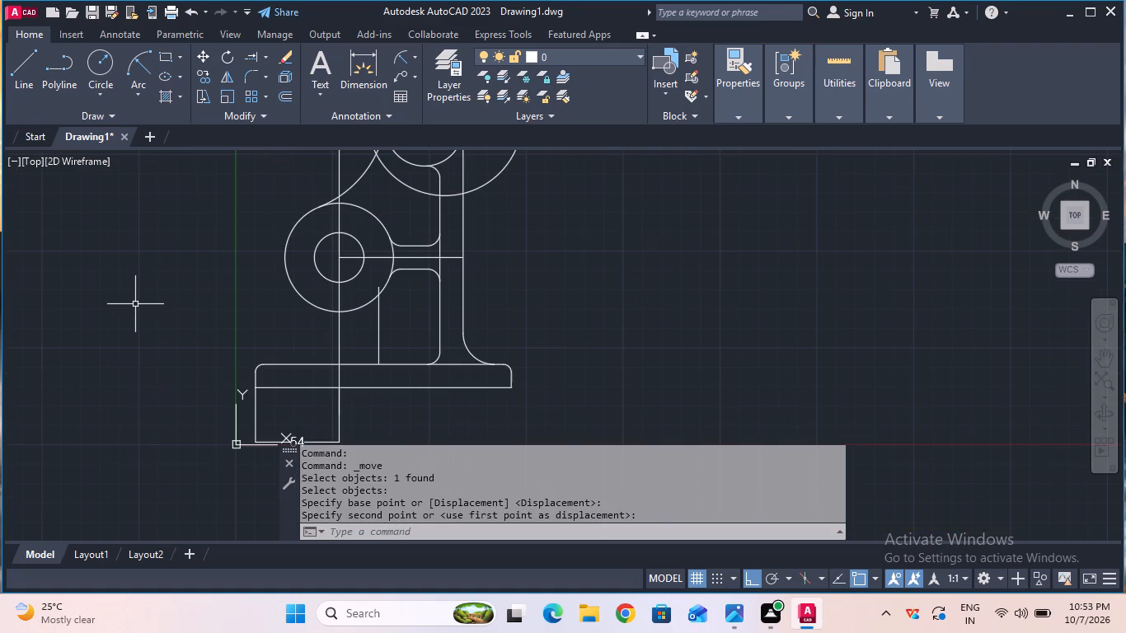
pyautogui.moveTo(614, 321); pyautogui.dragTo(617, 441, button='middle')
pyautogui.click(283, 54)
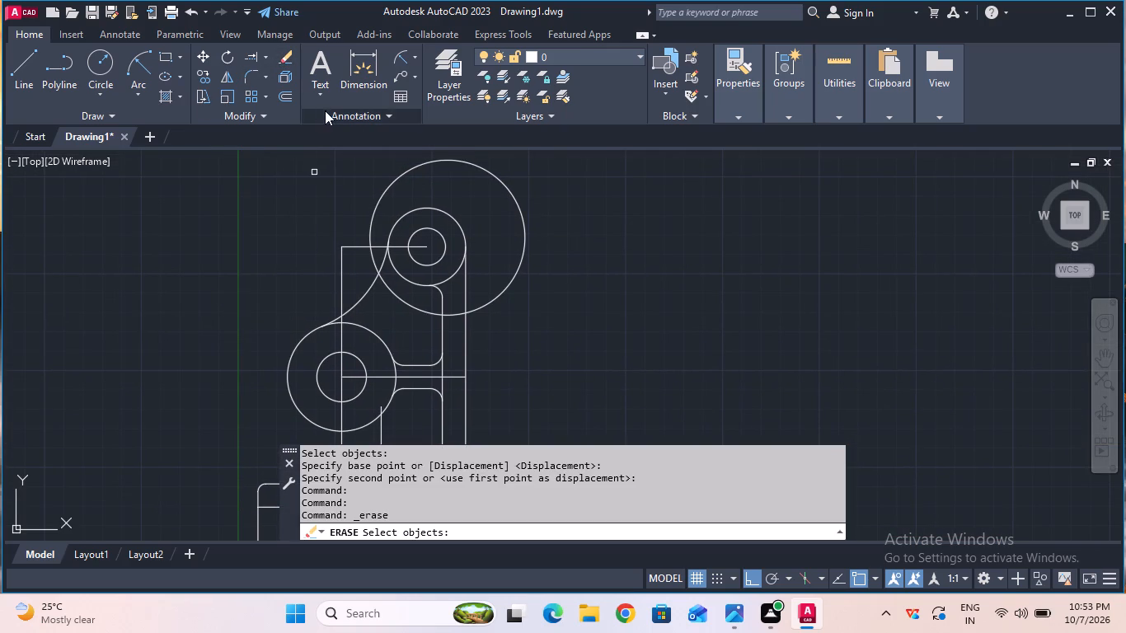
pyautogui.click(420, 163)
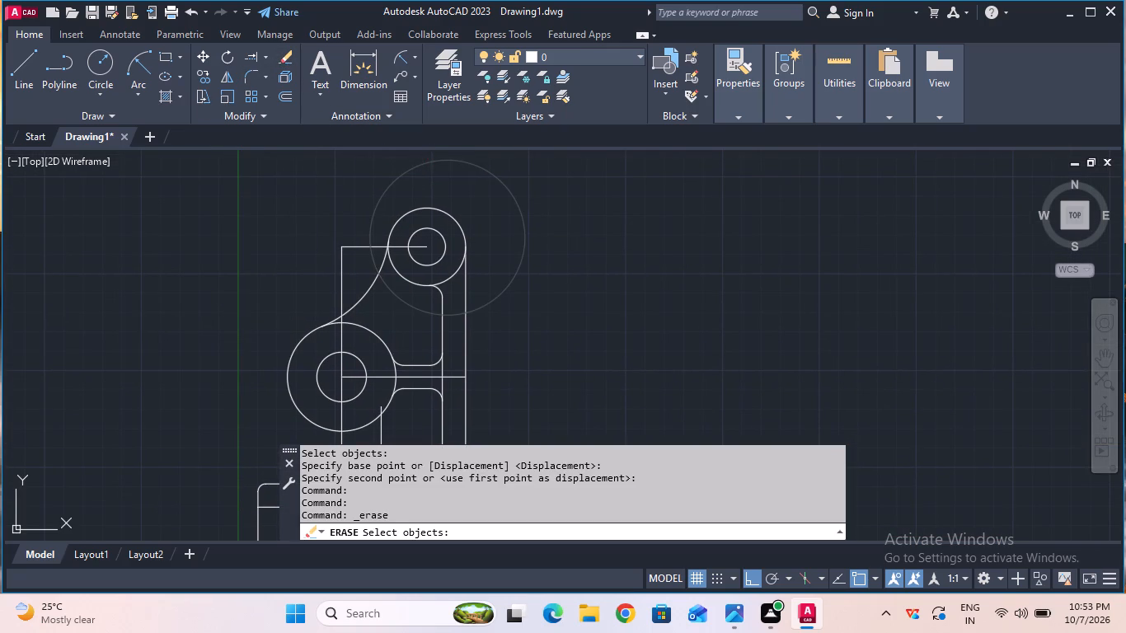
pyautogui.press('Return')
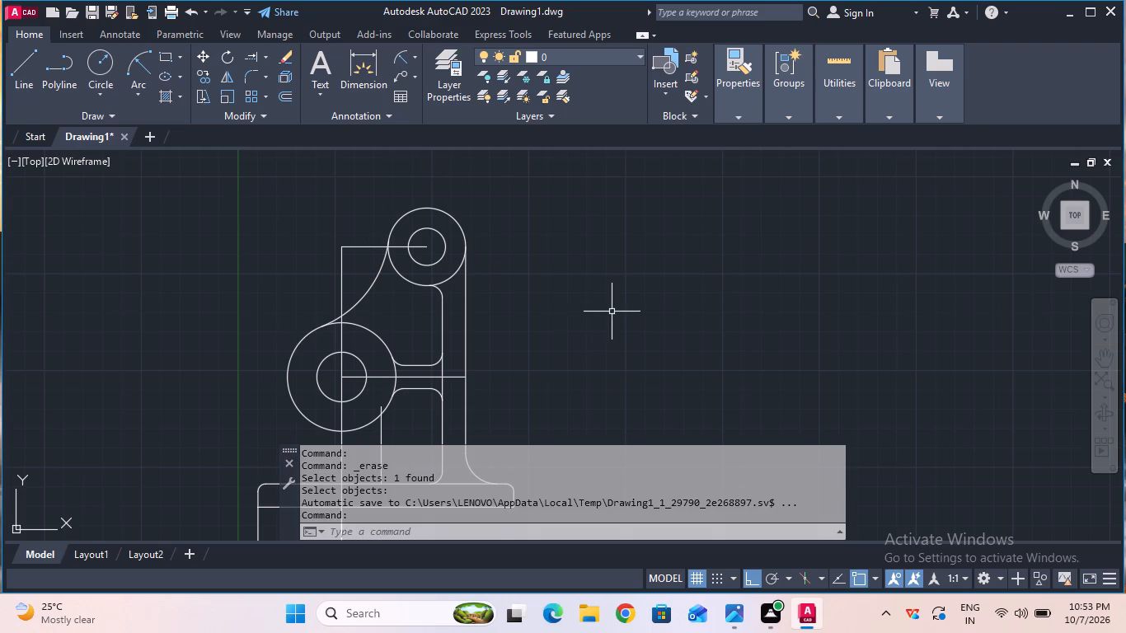
# Erase the vertical 50 mm construction line between the large circle and the base.
pyautogui.scroll(-1, 612, 312)
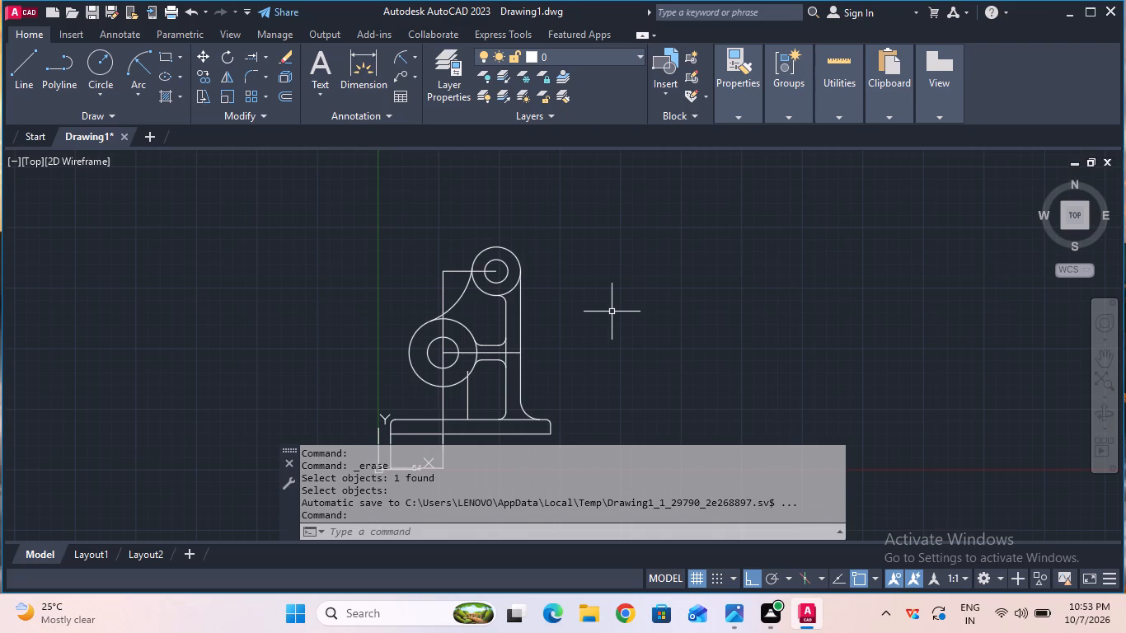
pyautogui.scroll(1, 612, 312)
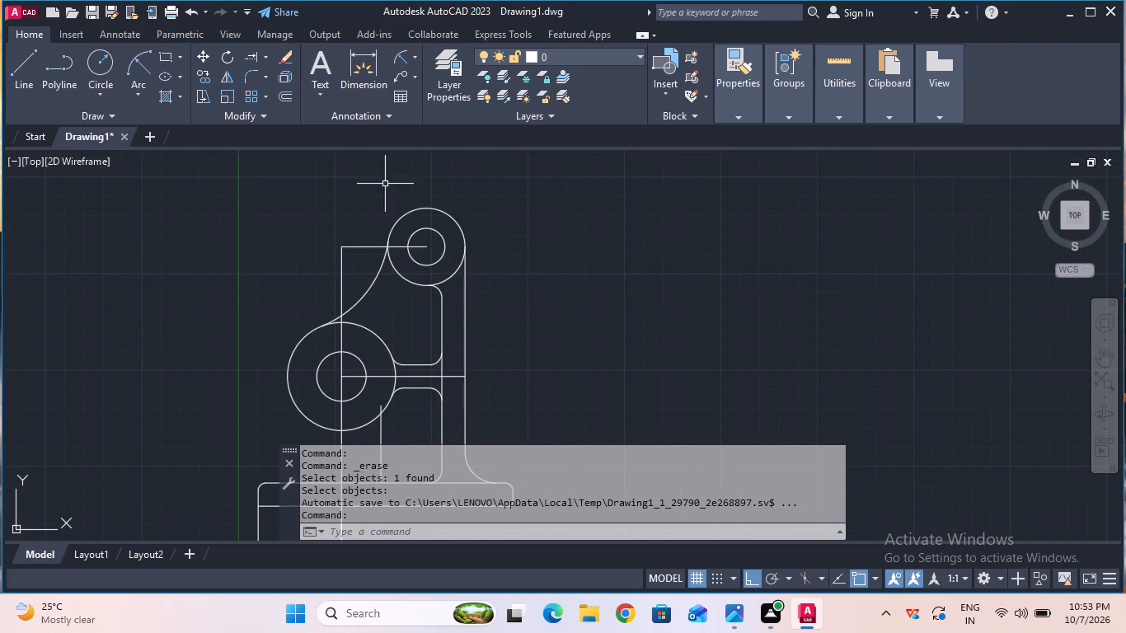
pyautogui.click(288, 57)
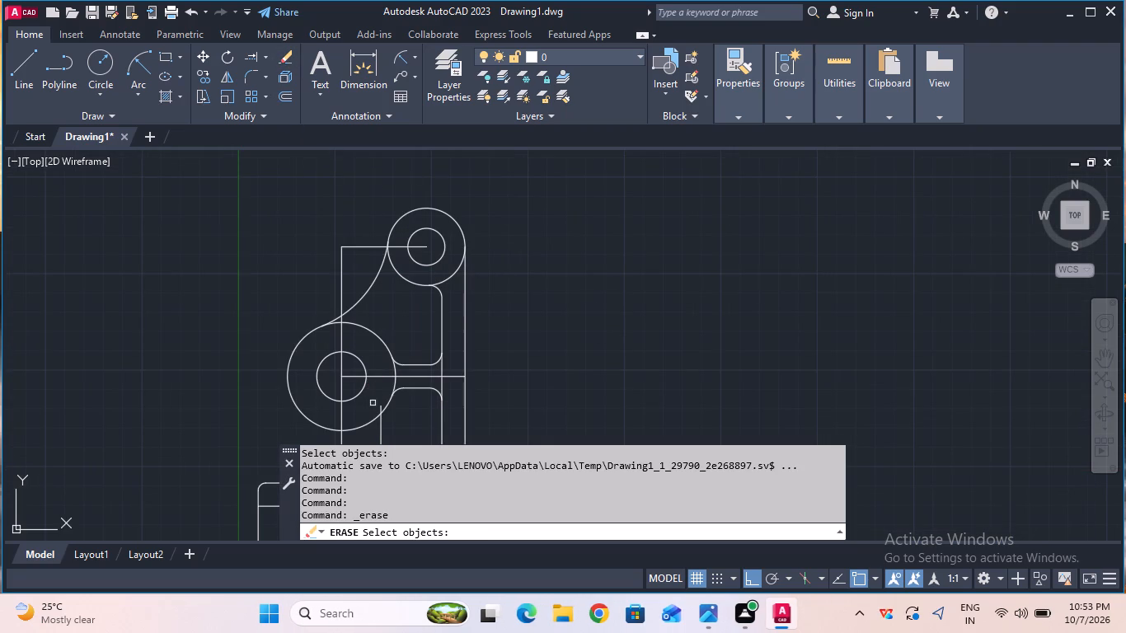
pyautogui.click(380, 426)
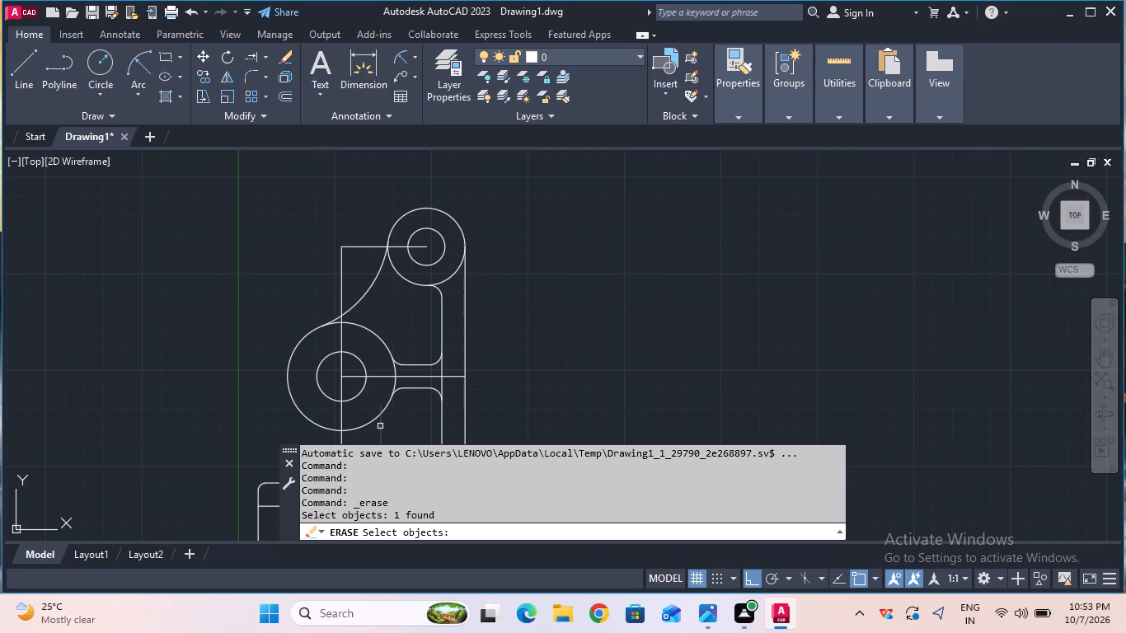
pyautogui.press('Return')
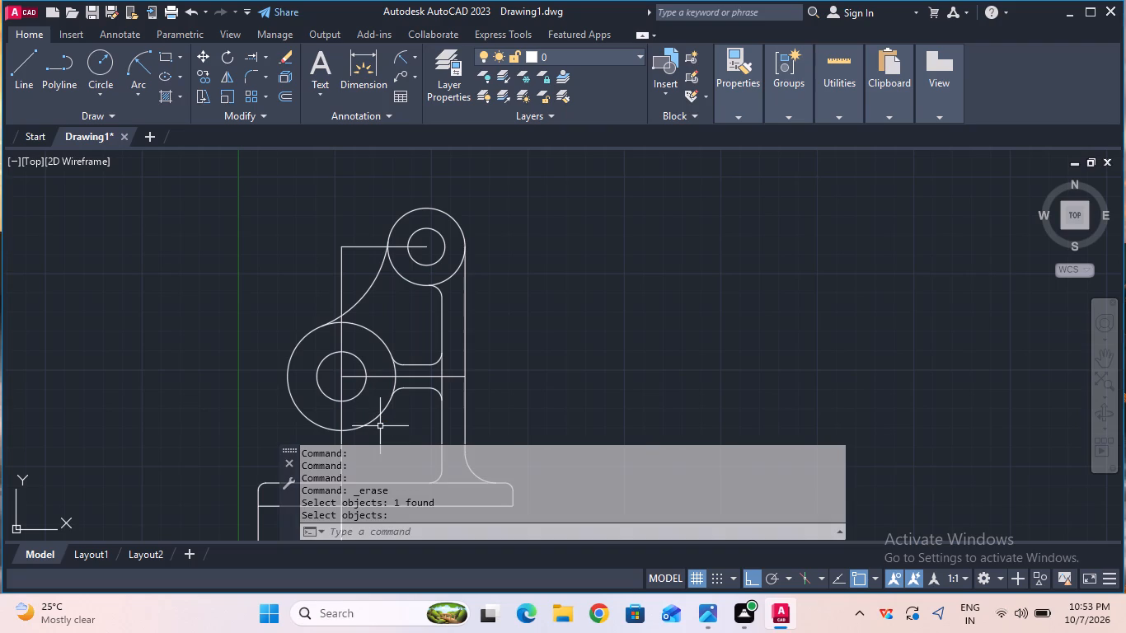
# Draw a circle of radius 50 mm centred on the right quadrant of the lower boss's large circle.
pyautogui.scroll(1, 380, 426)
pyautogui.scroll(-1, 380, 426)
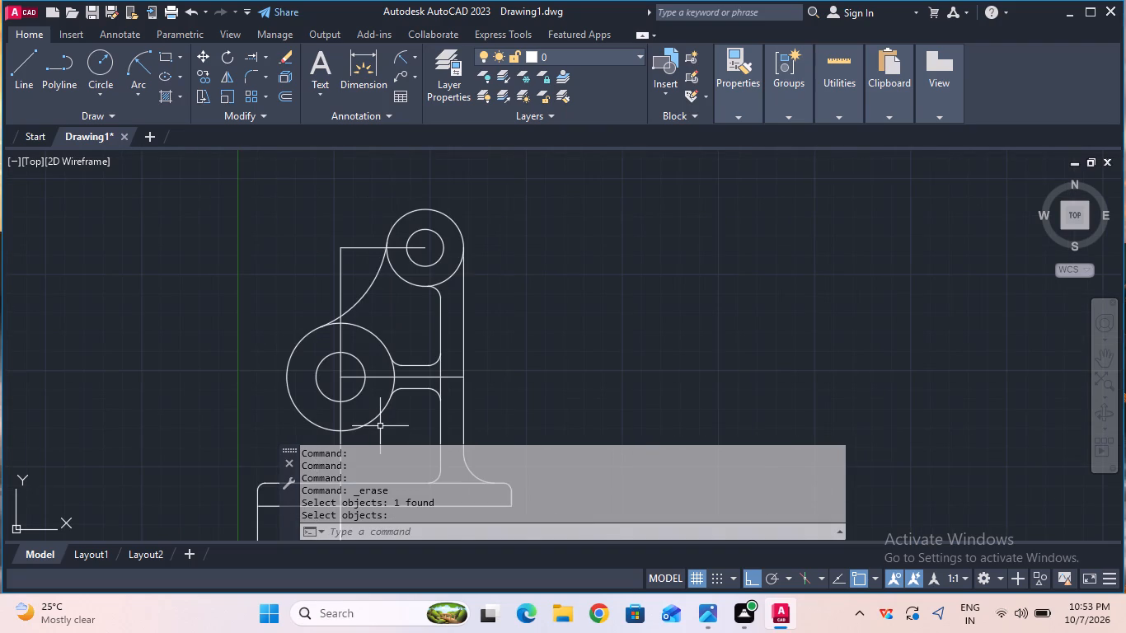
pyautogui.moveTo(380, 426); pyautogui.dragTo(390, 335, button='middle')
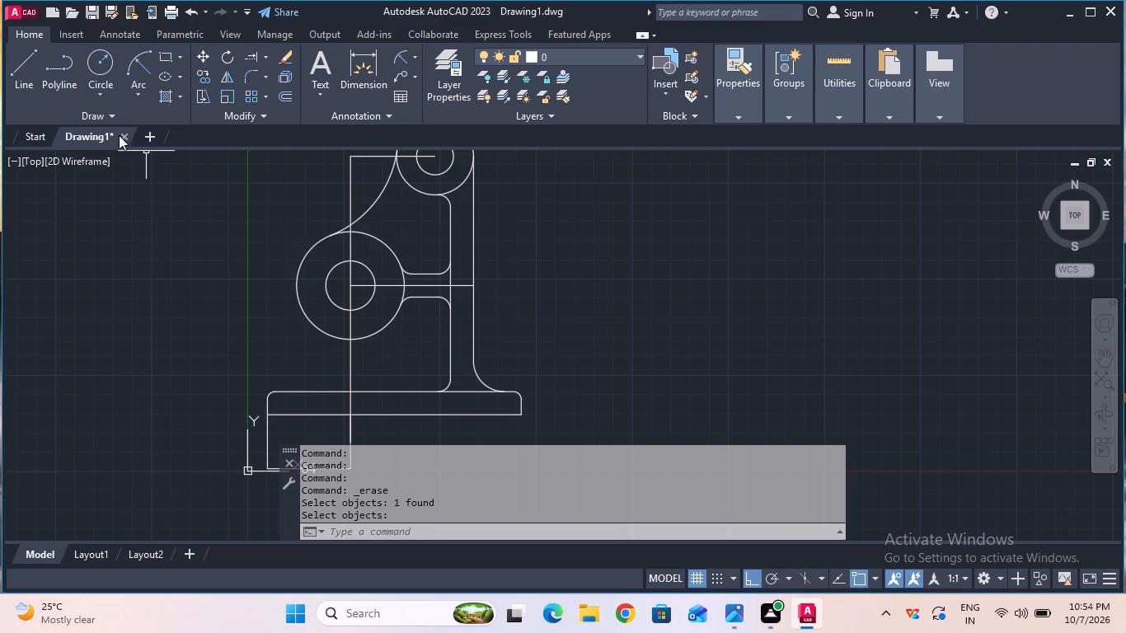
pyautogui.click(101, 68)
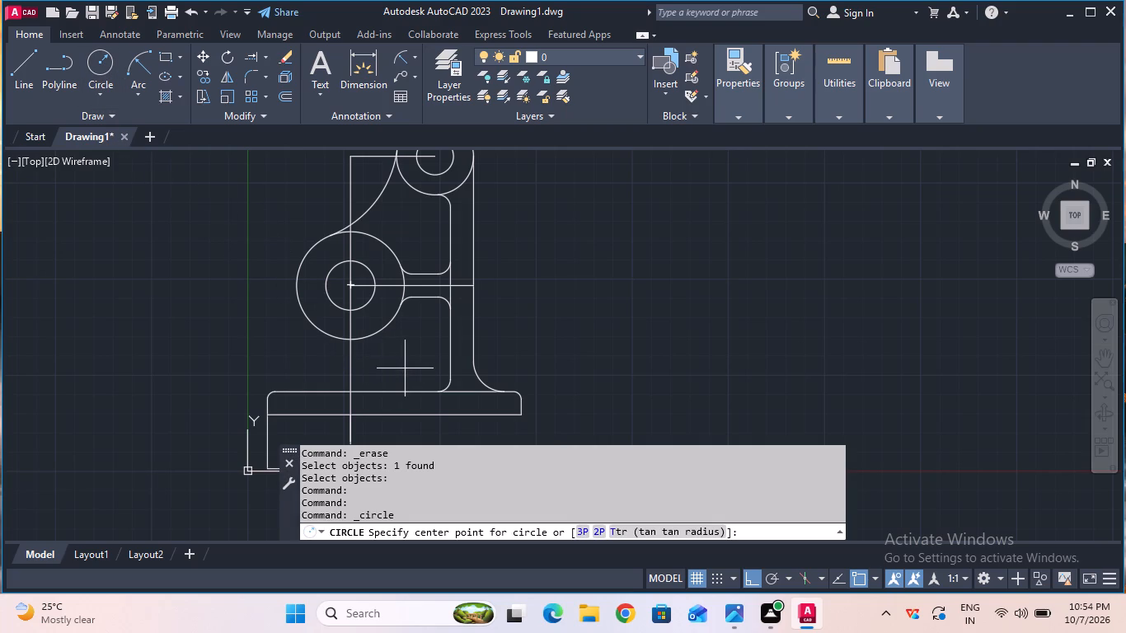
pyautogui.press('Escape')
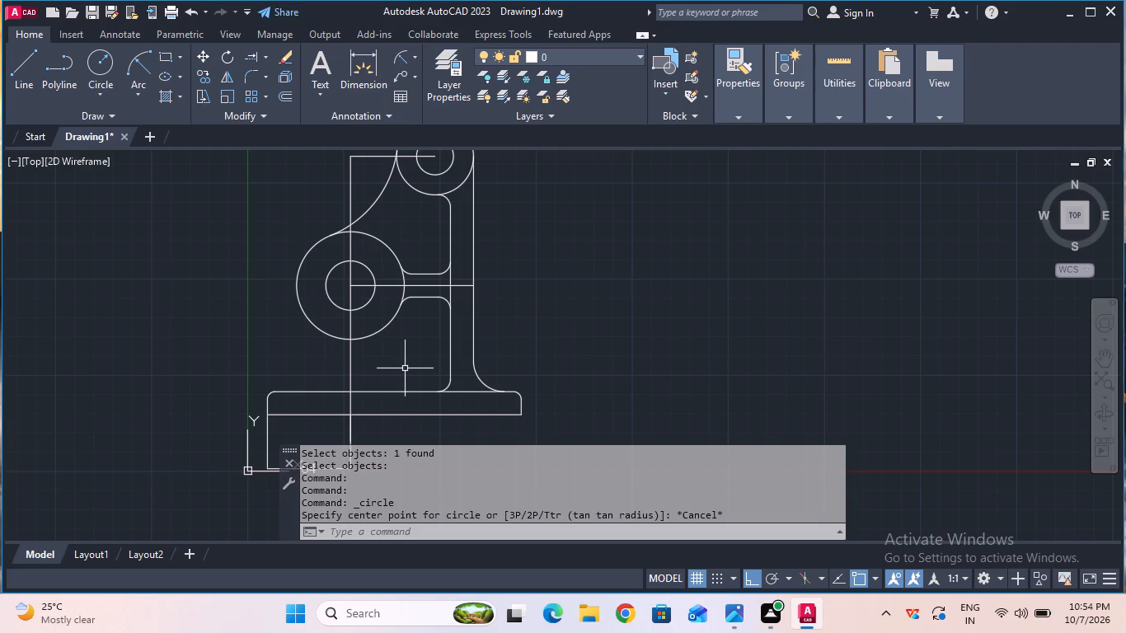
pyautogui.click(95, 59)
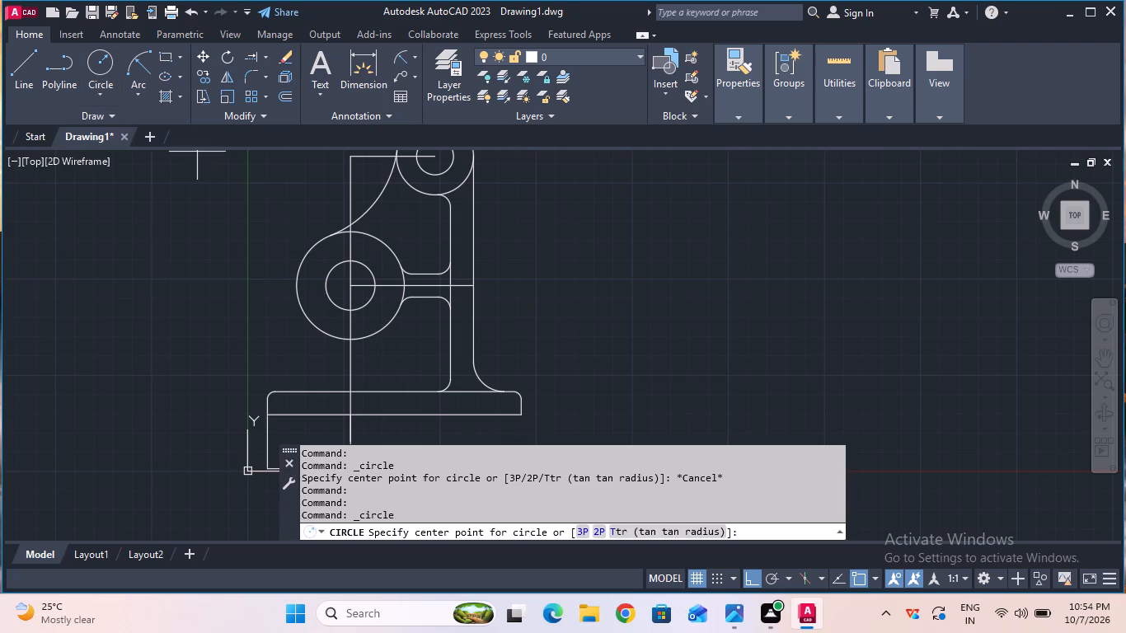
pyautogui.click(399, 289)
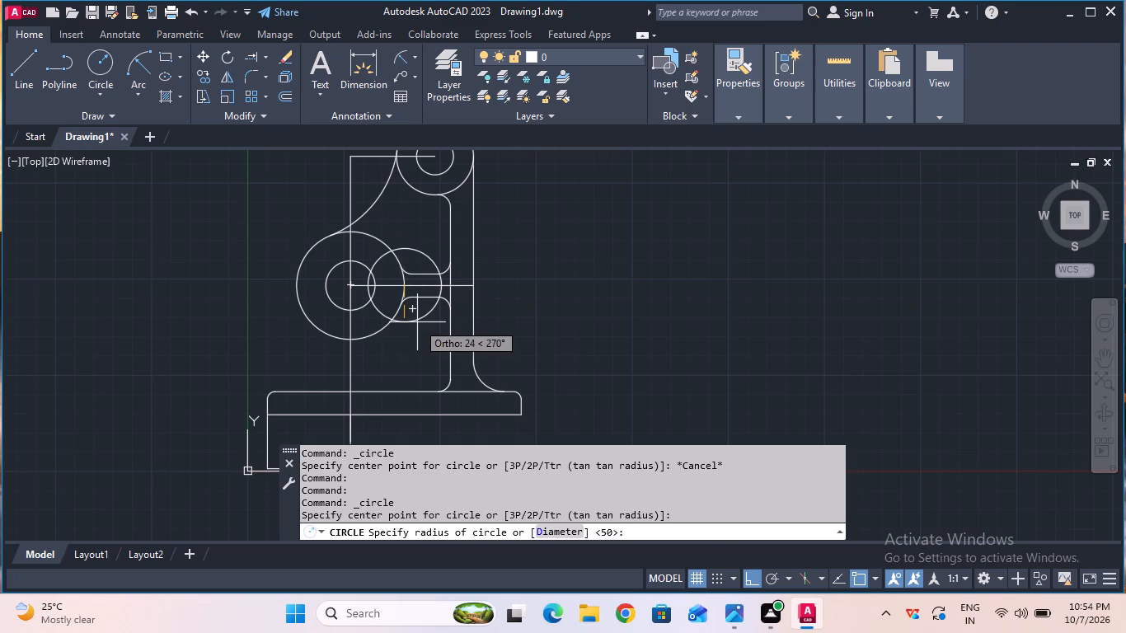
pyautogui.press('5')
pyautogui.press('0')
pyautogui.press('Return')
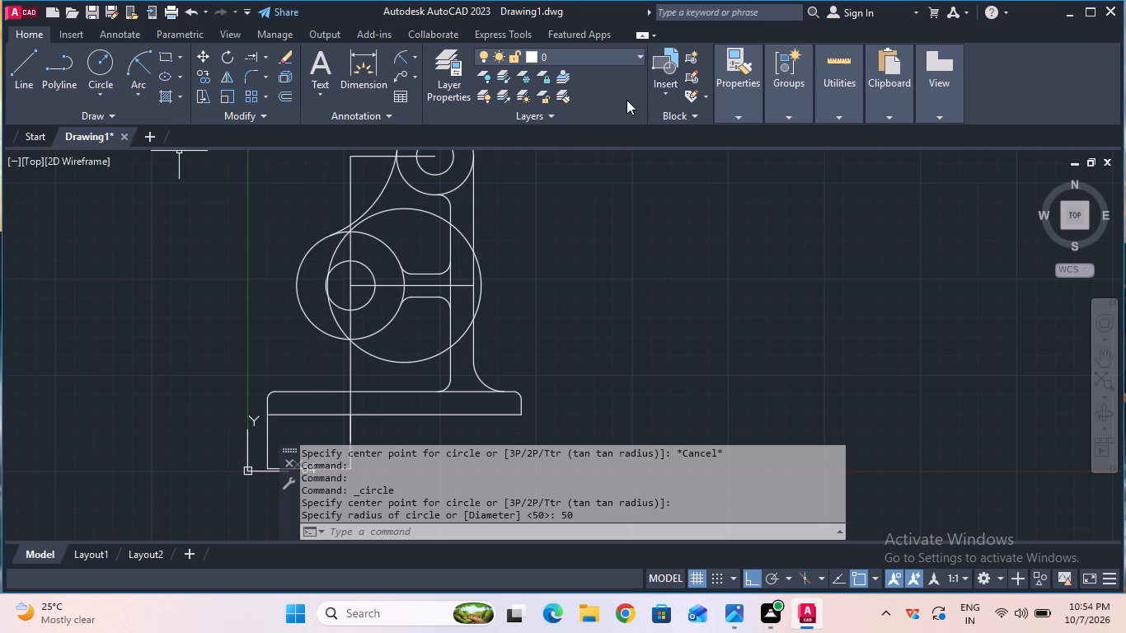
# Draw a vertical construction line in the CENTER linetype from the radius 50 circle's bottom quadrant down to the base's top edge.
pyautogui.click(727, 105)
pyautogui.click(793, 176)
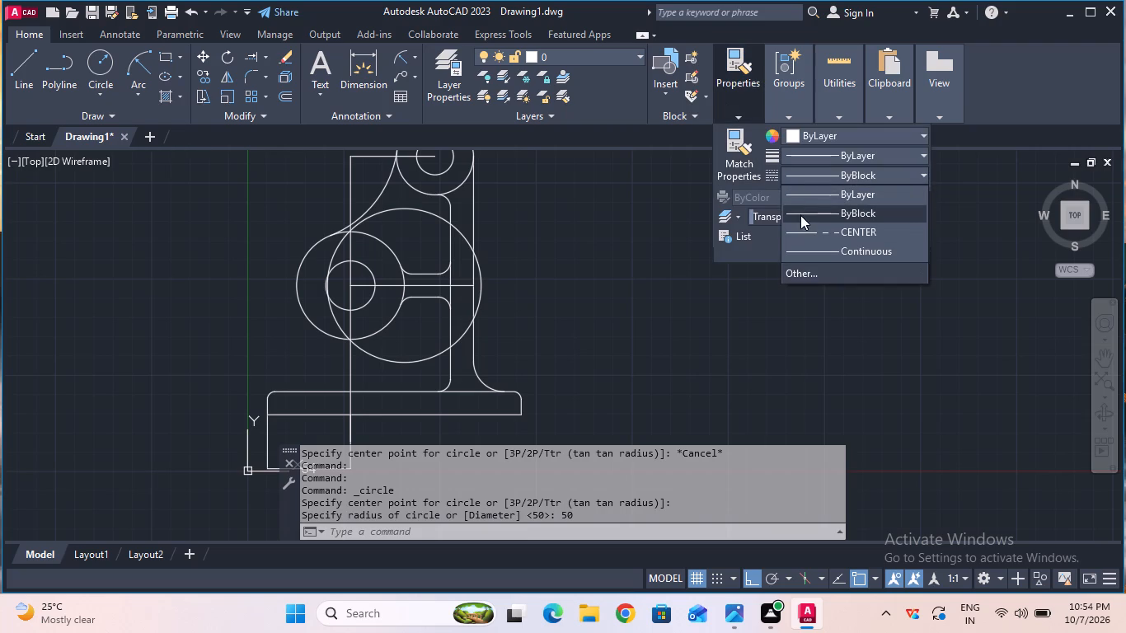
pyautogui.click(800, 228)
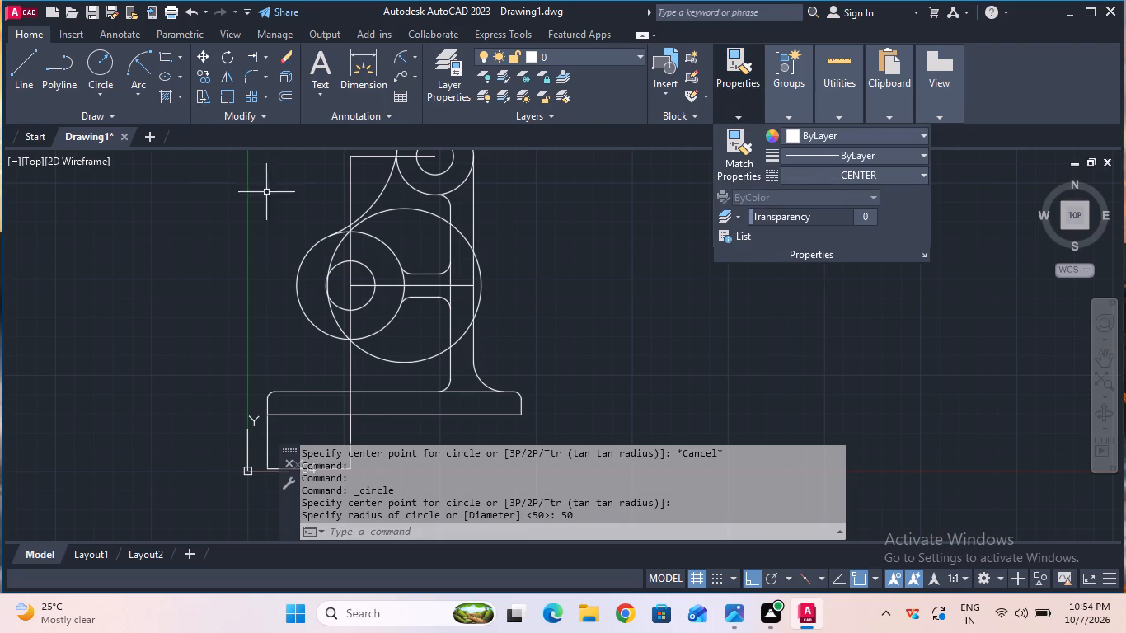
pyautogui.click(25, 94)
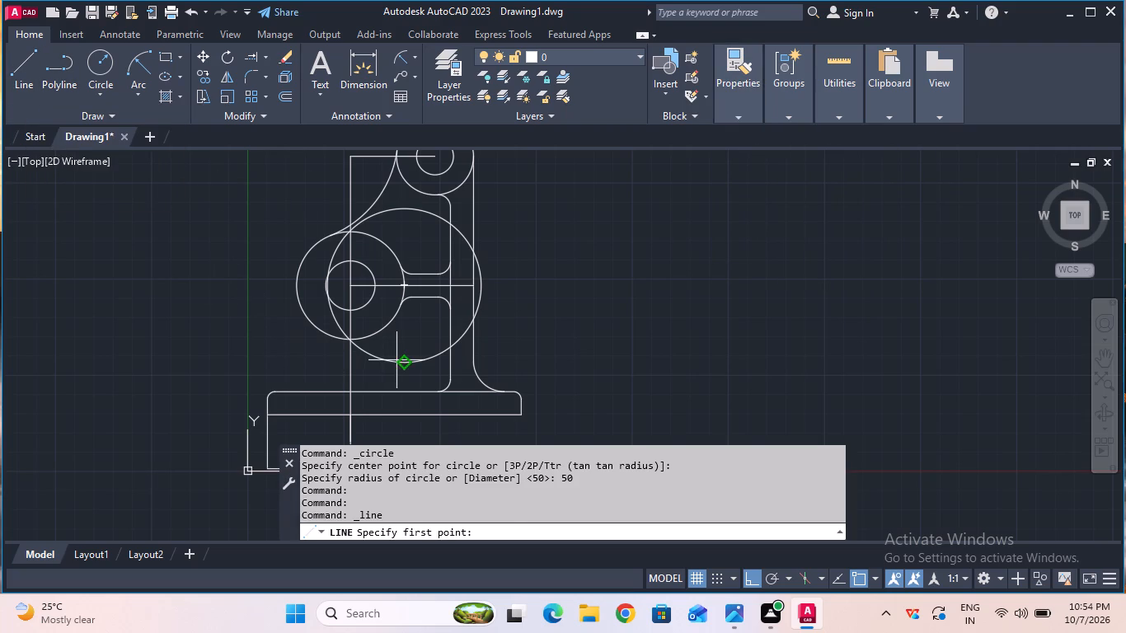
pyautogui.click(408, 363)
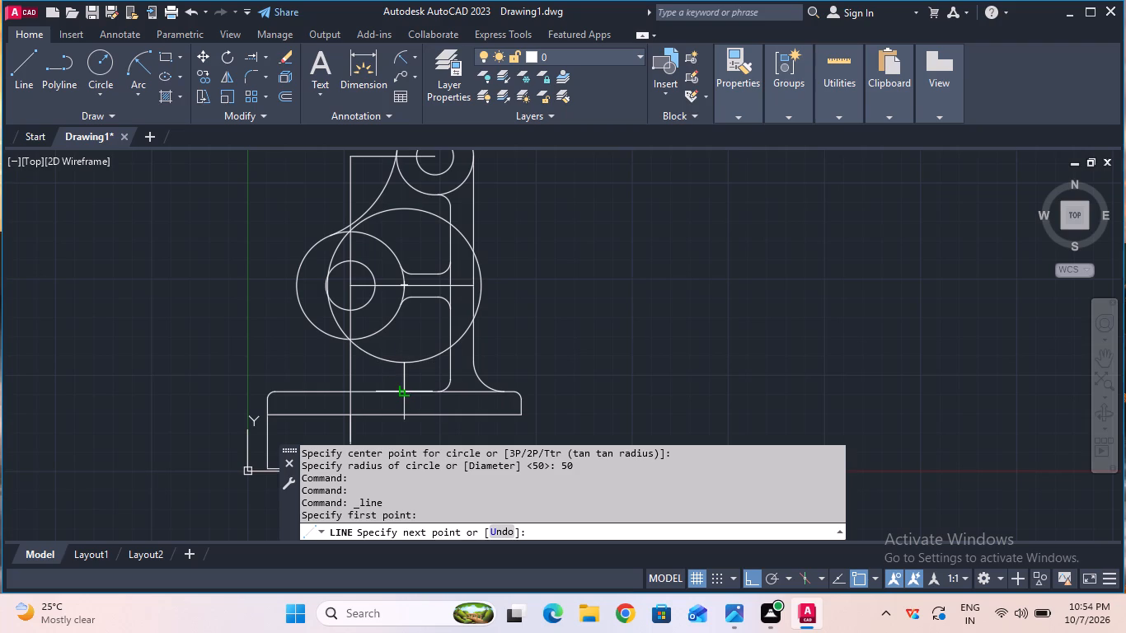
pyautogui.click(401, 392)
pyautogui.press('Escape')
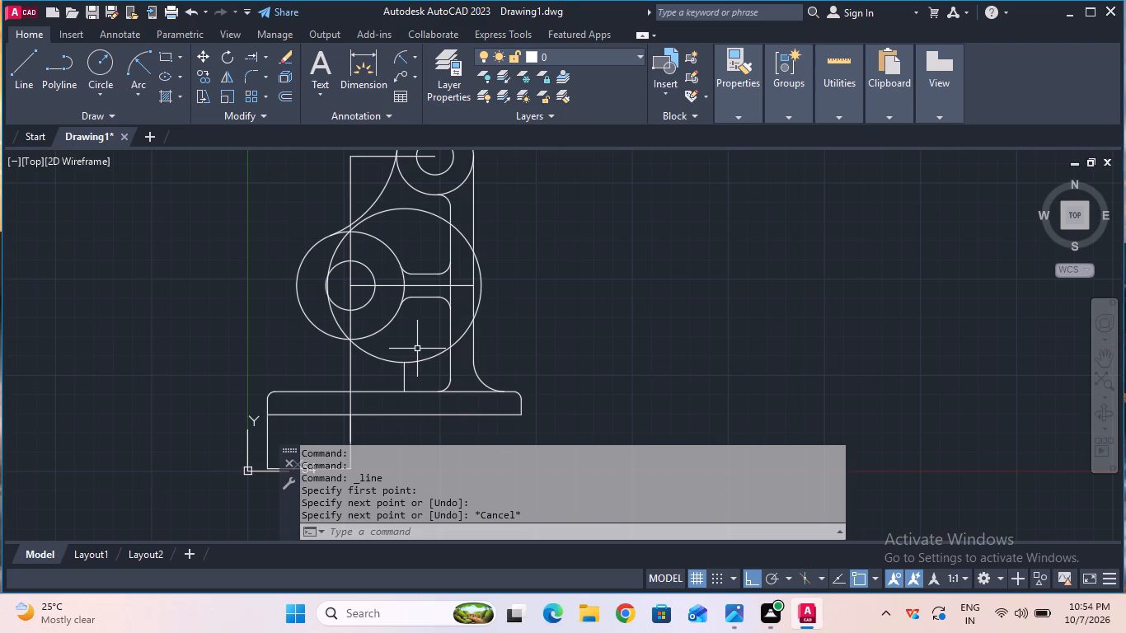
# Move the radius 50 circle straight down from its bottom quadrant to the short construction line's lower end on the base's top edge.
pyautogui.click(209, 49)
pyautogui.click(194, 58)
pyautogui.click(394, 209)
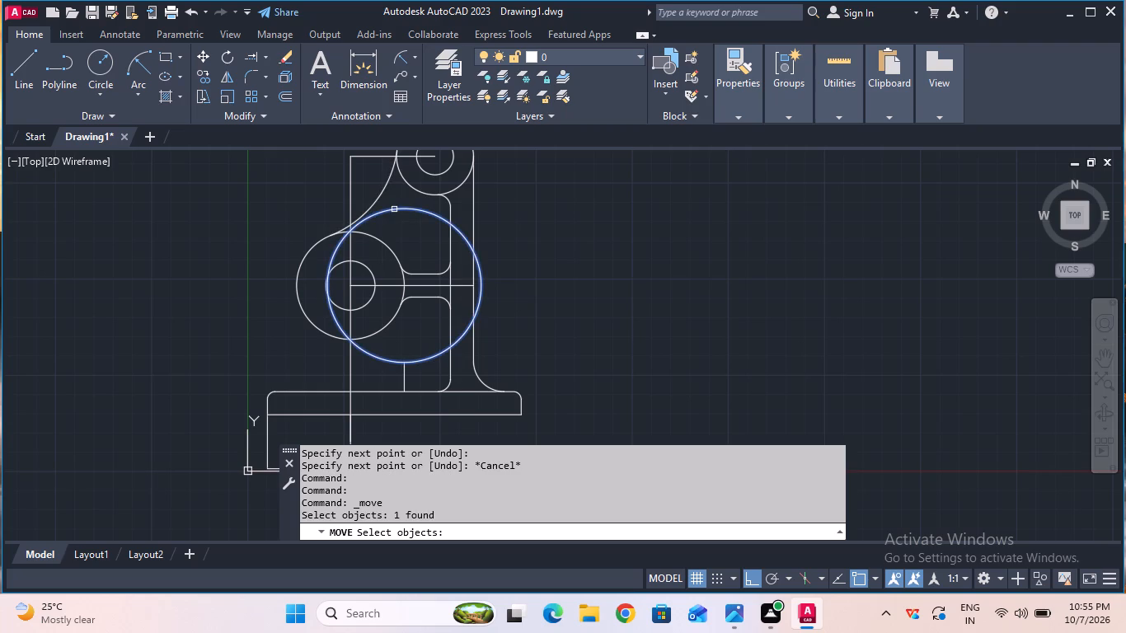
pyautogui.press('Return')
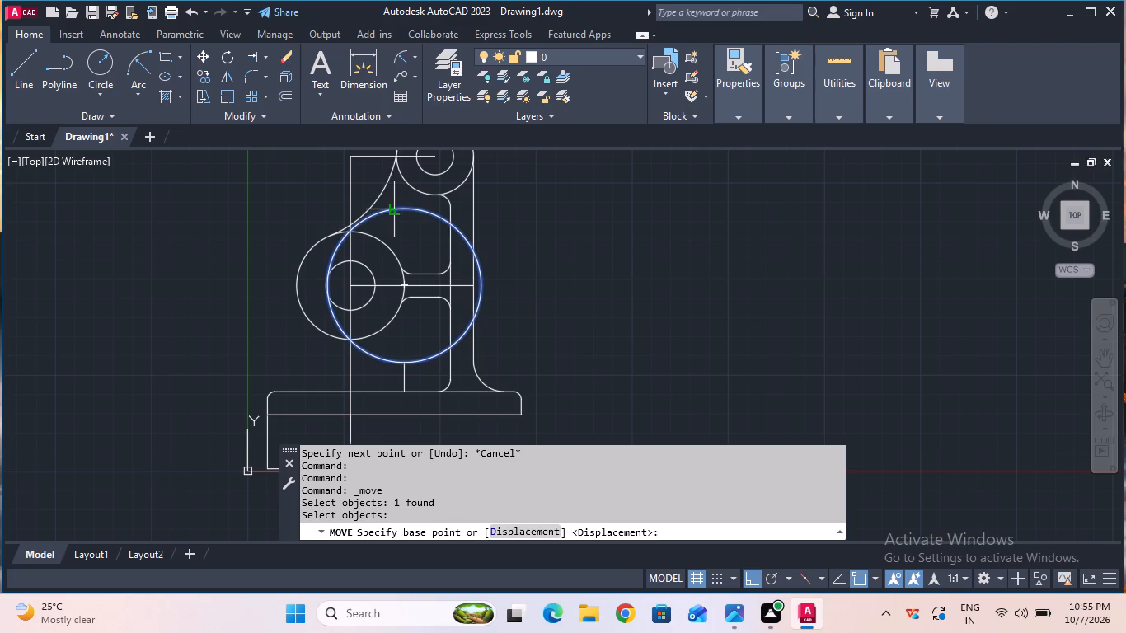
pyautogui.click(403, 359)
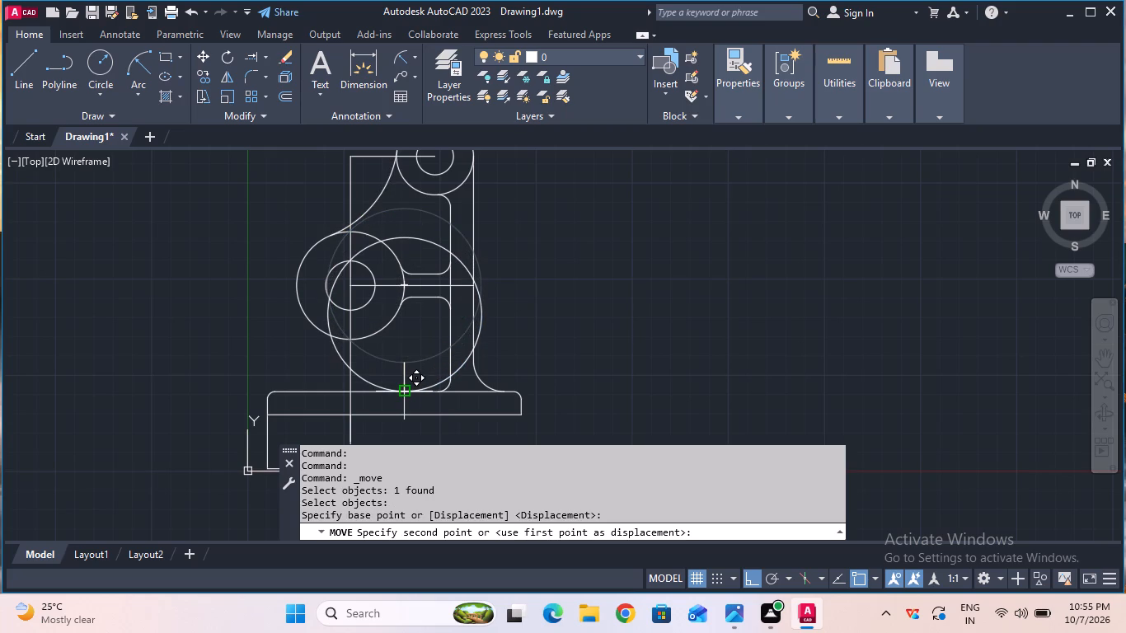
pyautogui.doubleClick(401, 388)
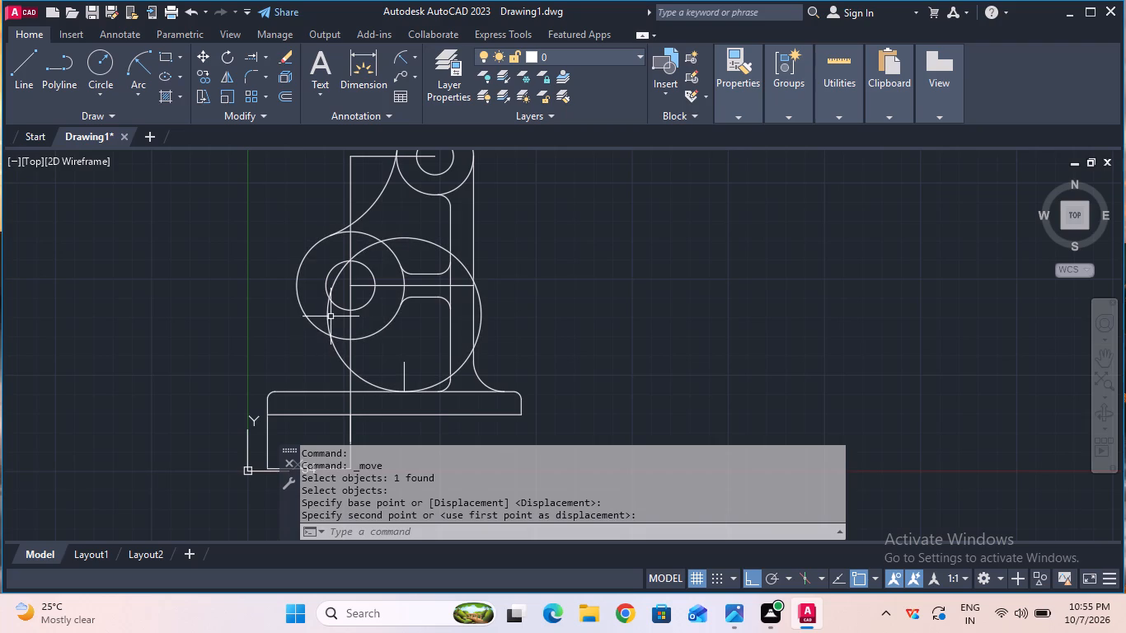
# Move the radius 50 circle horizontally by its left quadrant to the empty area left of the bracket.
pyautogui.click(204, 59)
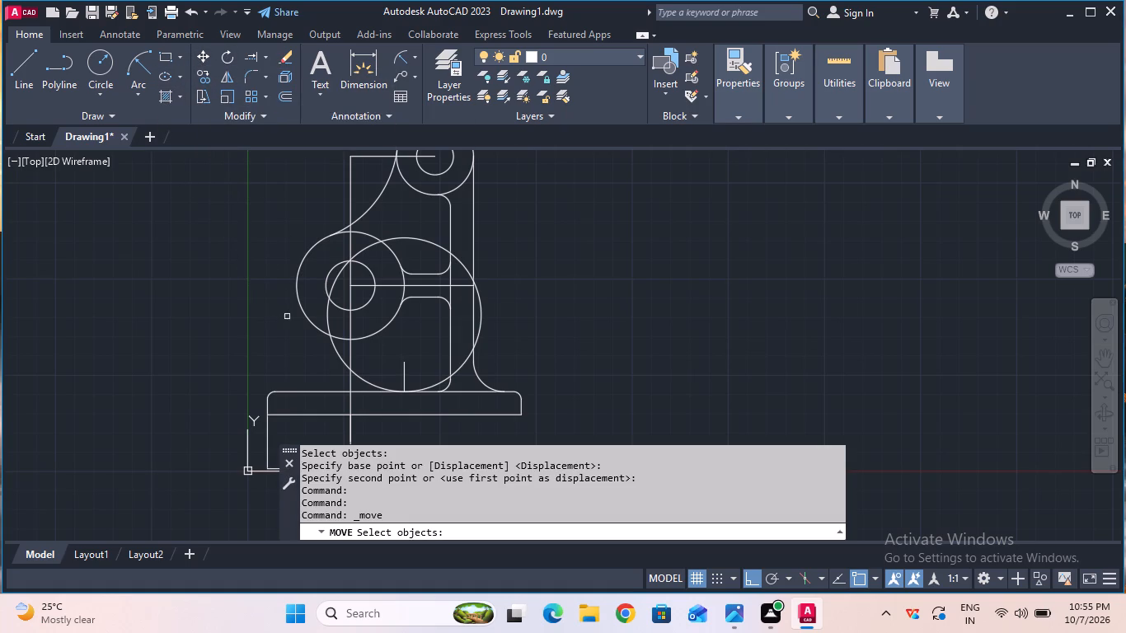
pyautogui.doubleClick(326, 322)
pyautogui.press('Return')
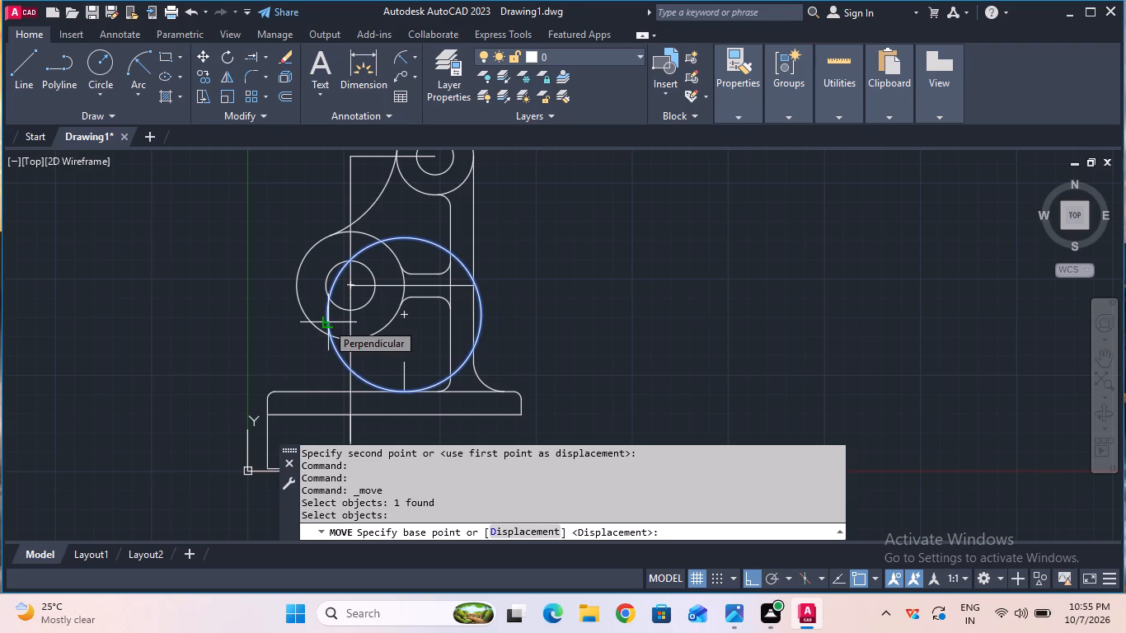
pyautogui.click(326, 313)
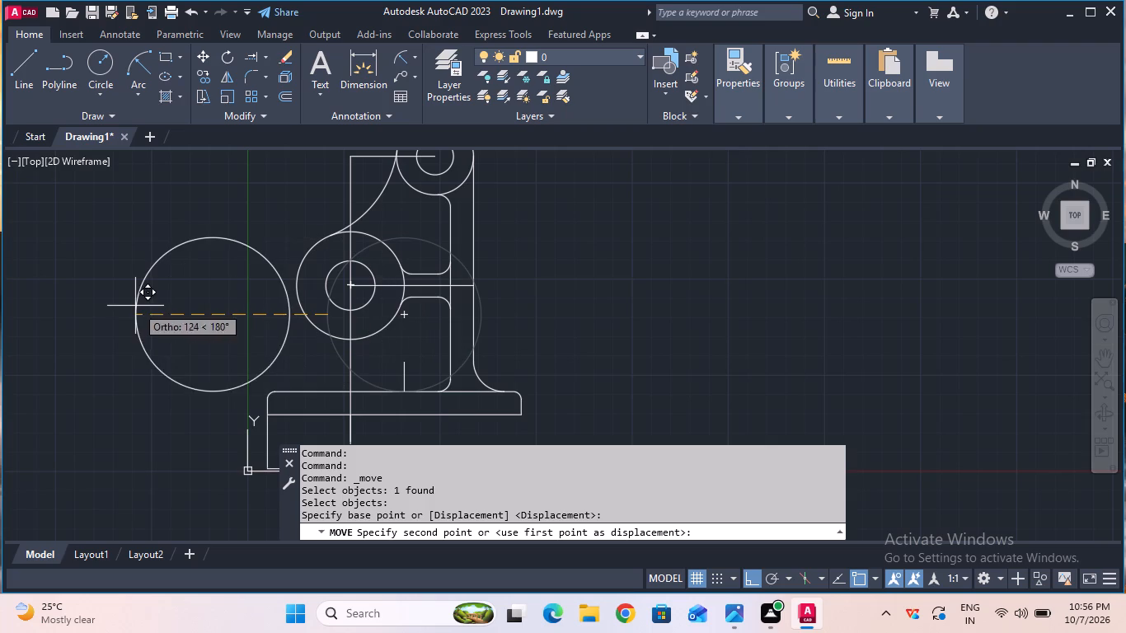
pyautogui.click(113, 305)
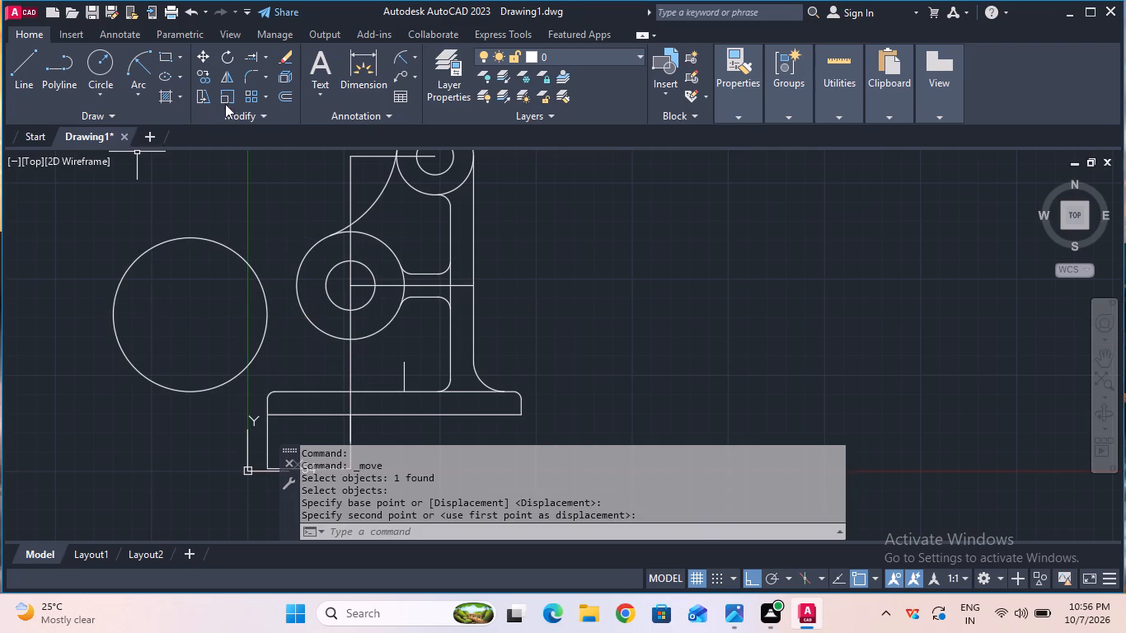
# Erase the radius 50 circle lying left of the bracket.
pyautogui.click(286, 54)
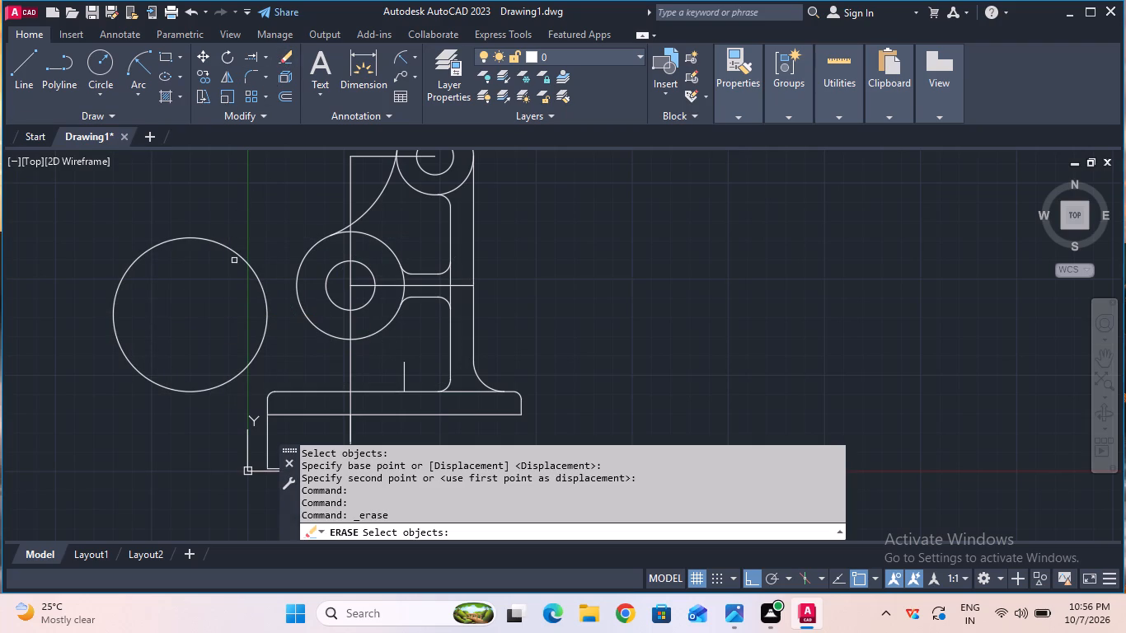
pyautogui.click(235, 250)
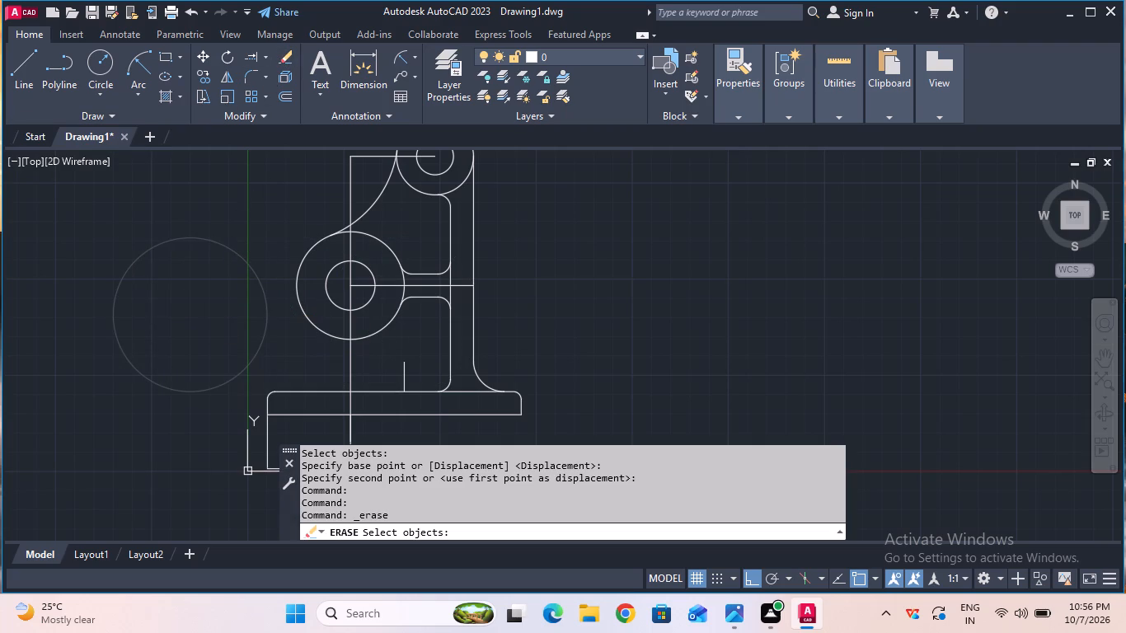
pyautogui.press('Return')
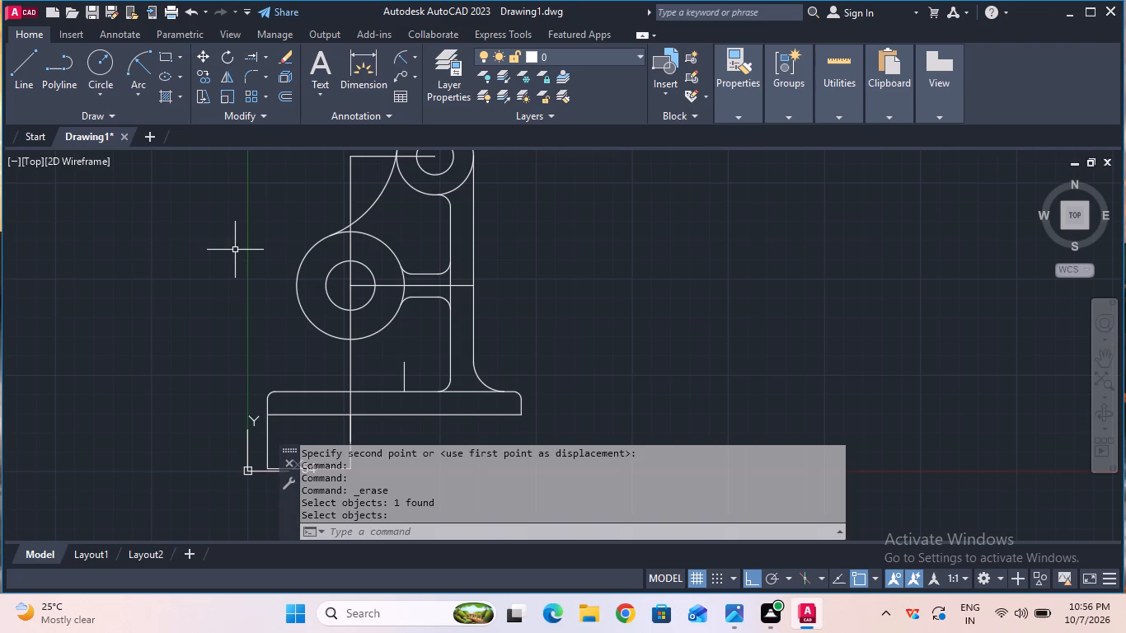
# Start a 3-Point arc for the lower curve between the boss and the base.
pyautogui.click(143, 87)
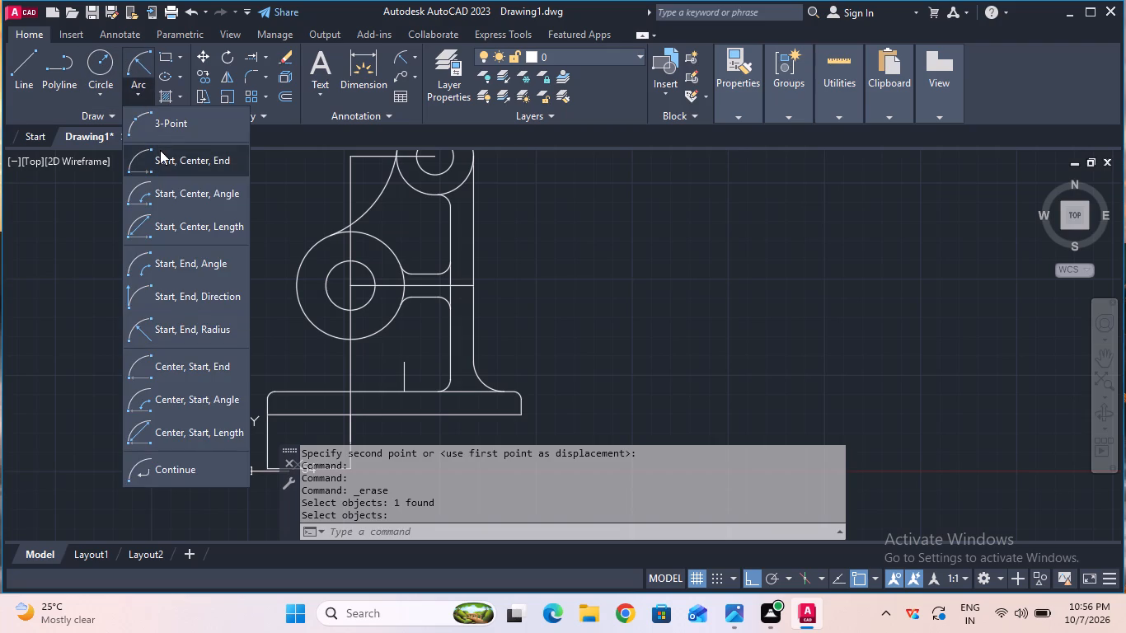
pyautogui.click(178, 131)
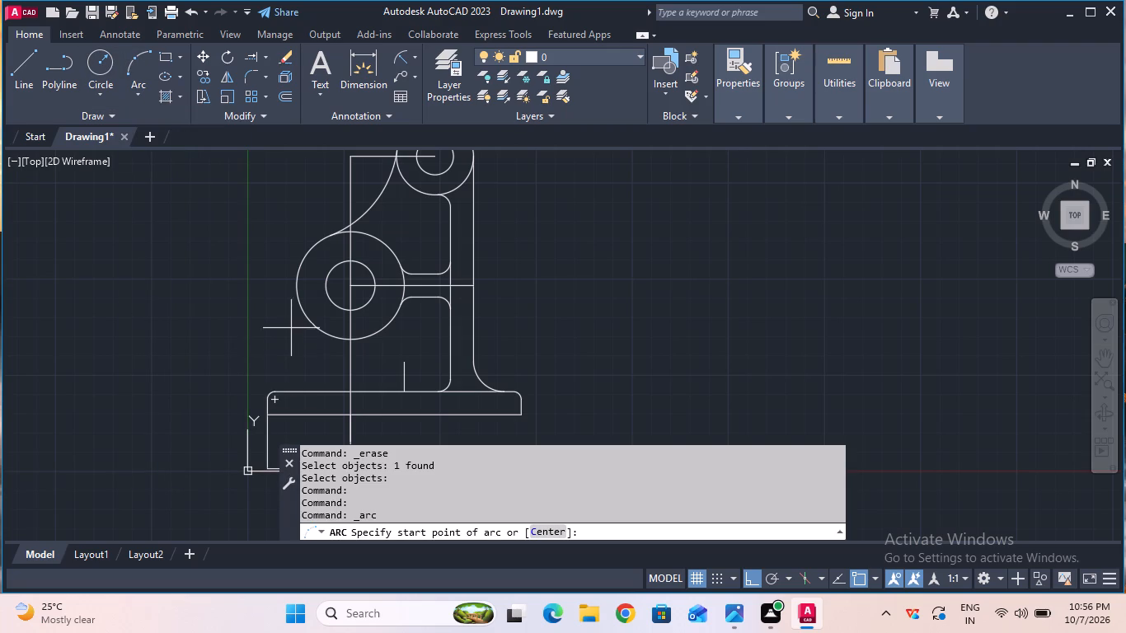
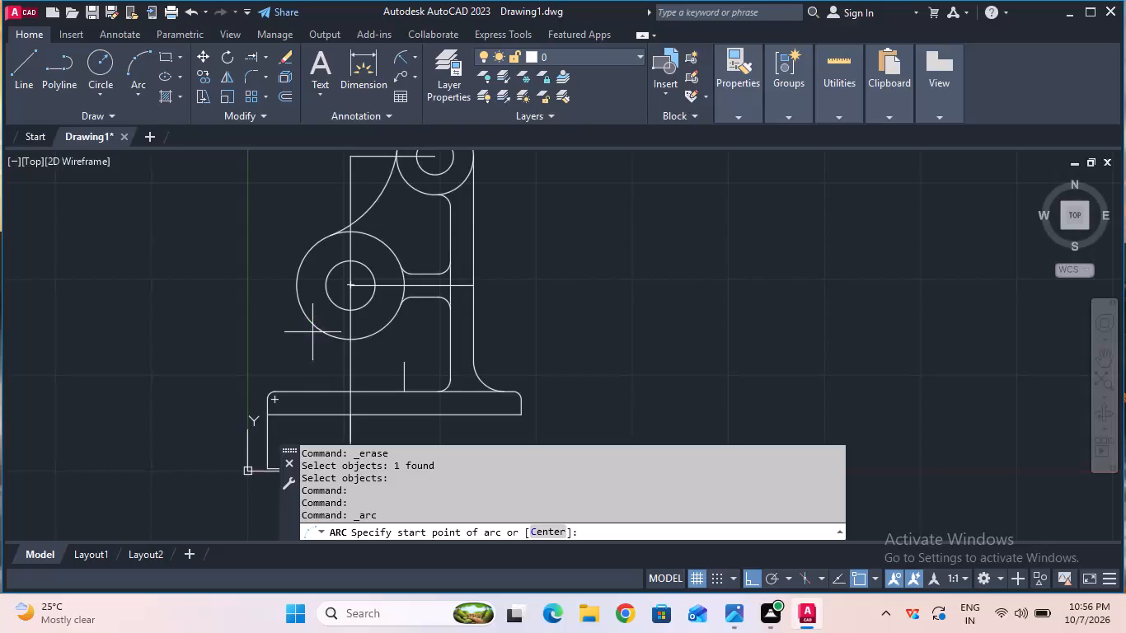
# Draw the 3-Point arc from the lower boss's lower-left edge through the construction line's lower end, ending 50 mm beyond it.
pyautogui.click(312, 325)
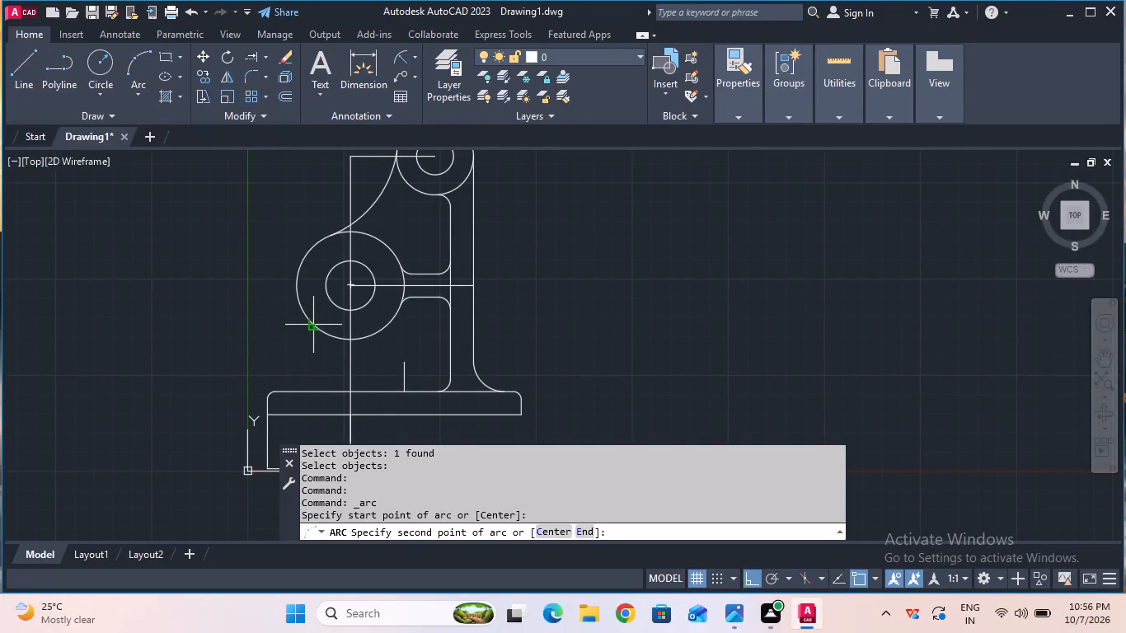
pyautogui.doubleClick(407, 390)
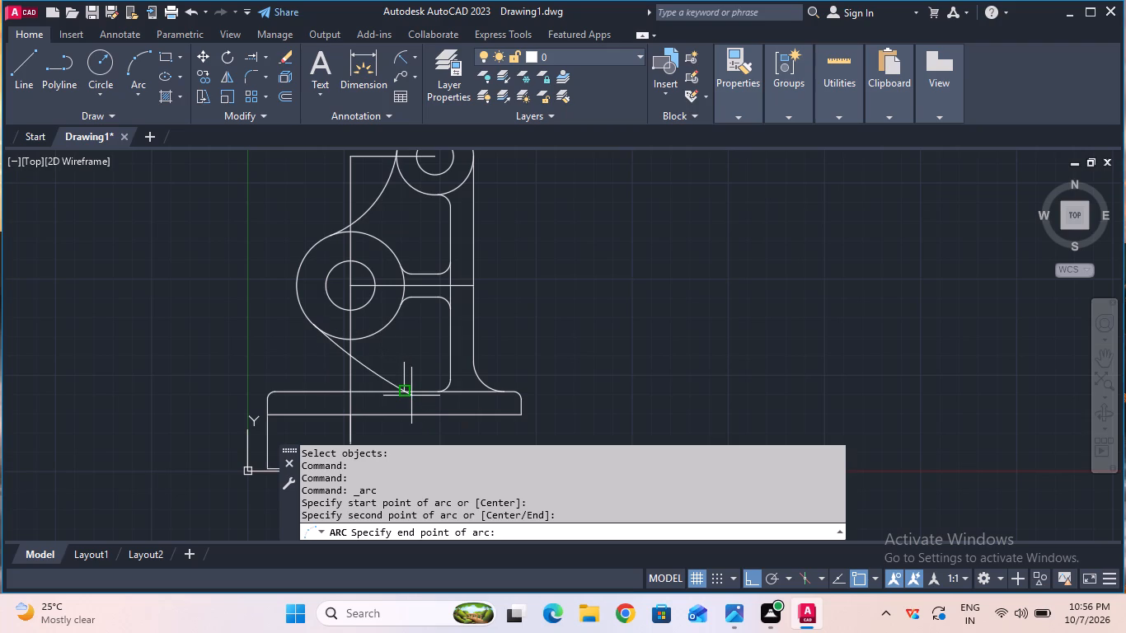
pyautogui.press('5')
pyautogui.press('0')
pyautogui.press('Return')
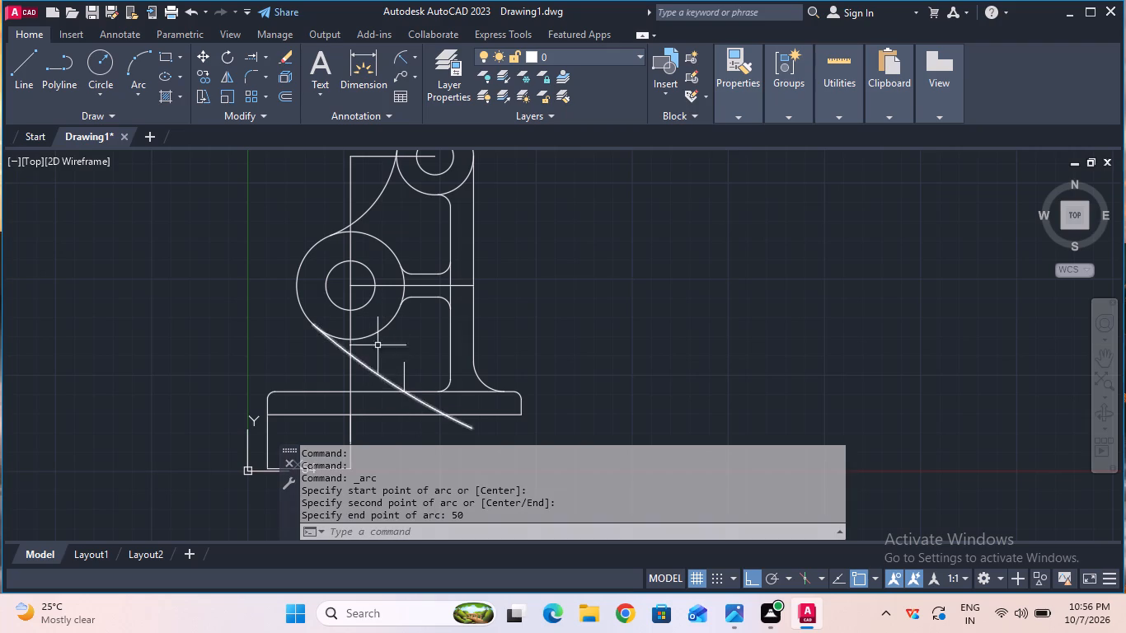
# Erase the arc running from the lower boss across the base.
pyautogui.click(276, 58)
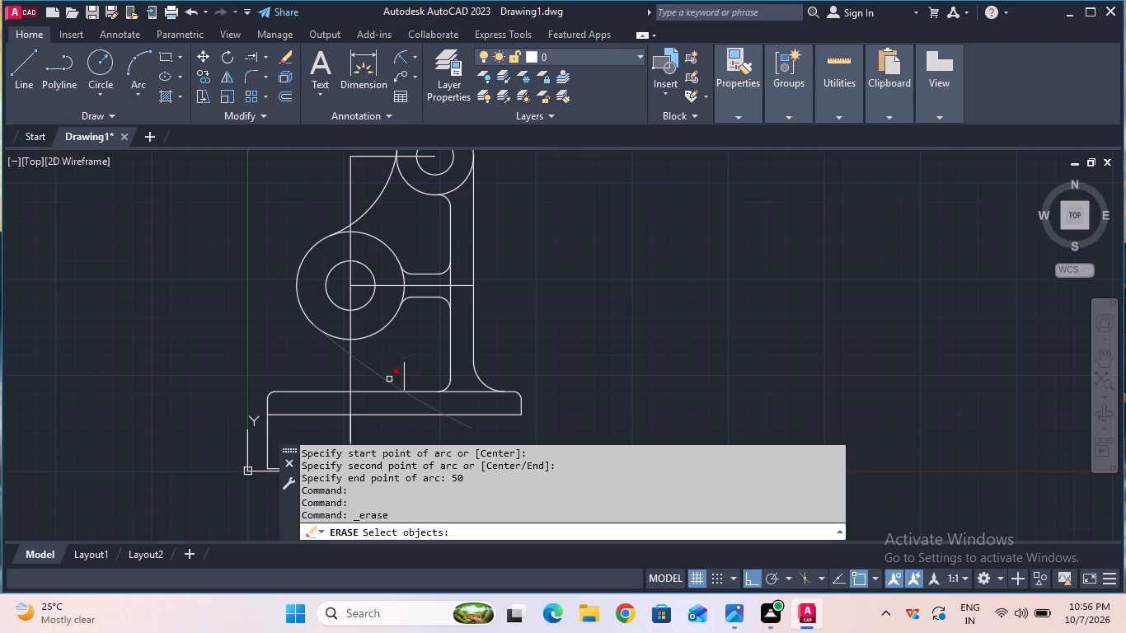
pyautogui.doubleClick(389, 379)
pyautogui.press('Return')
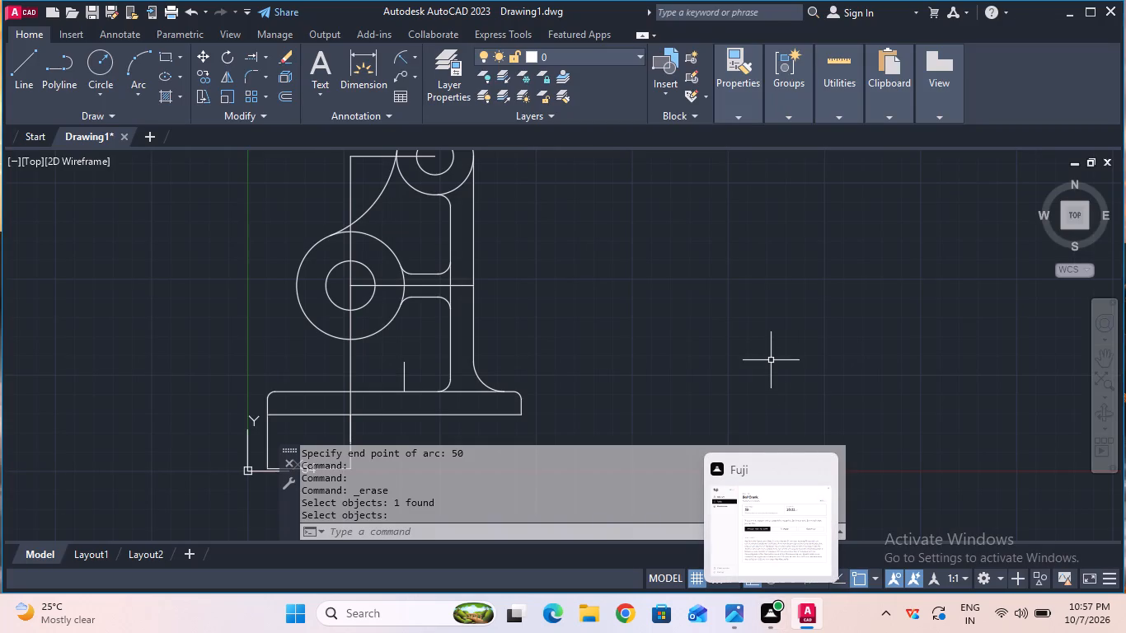
# Trim away the short vertical construction line standing on the base's top edge.
pyautogui.click(265, 54)
pyautogui.click(284, 80)
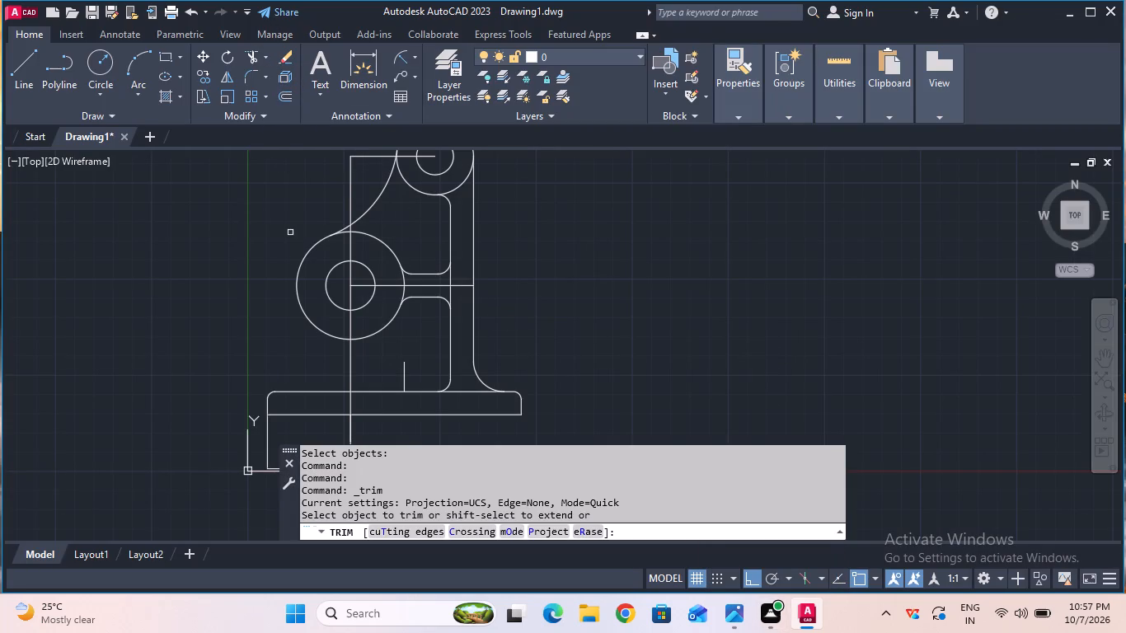
pyautogui.click(404, 375)
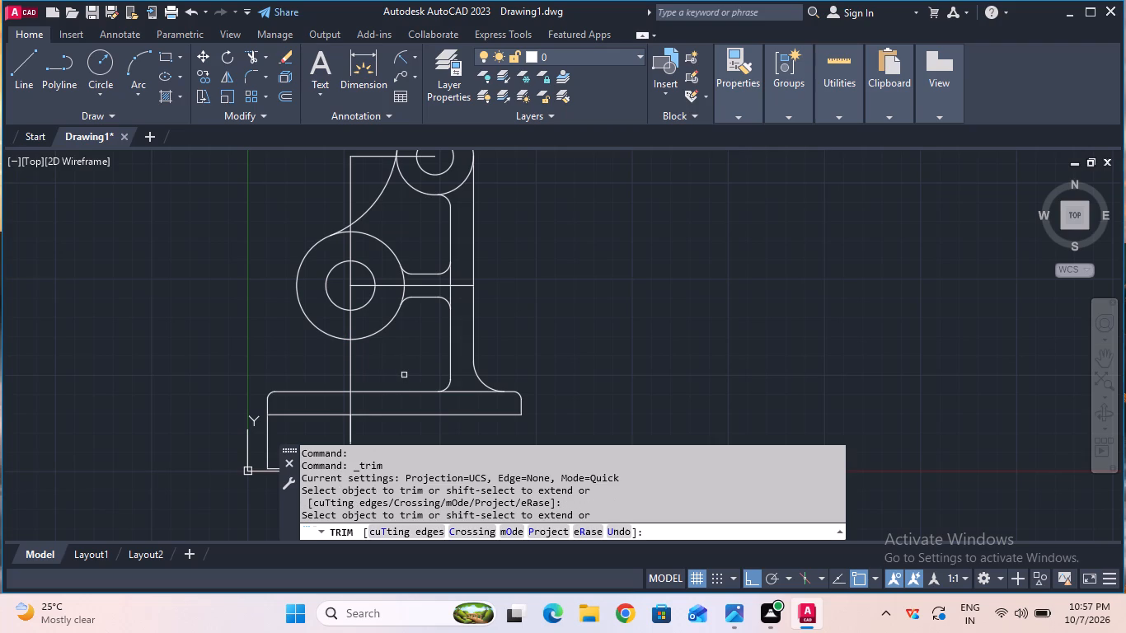
pyautogui.press('Return')
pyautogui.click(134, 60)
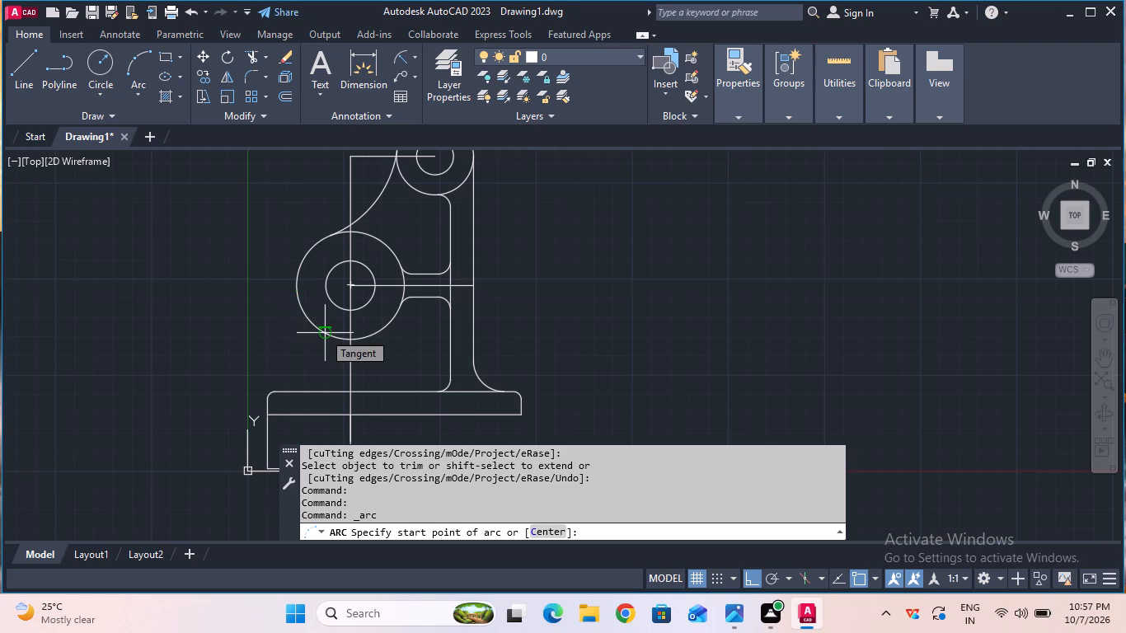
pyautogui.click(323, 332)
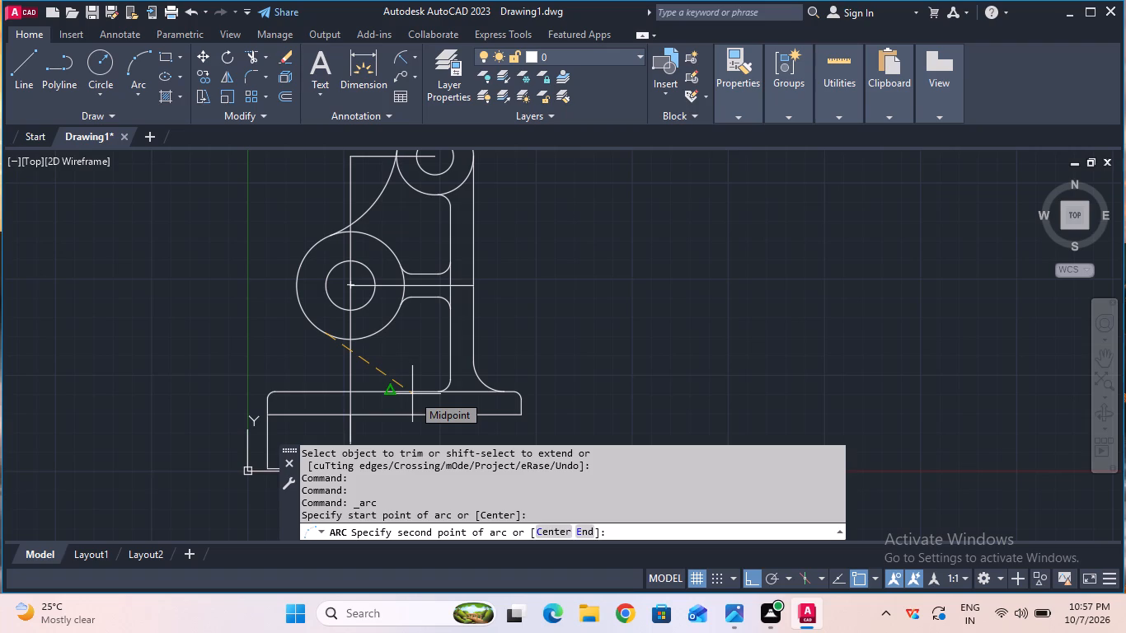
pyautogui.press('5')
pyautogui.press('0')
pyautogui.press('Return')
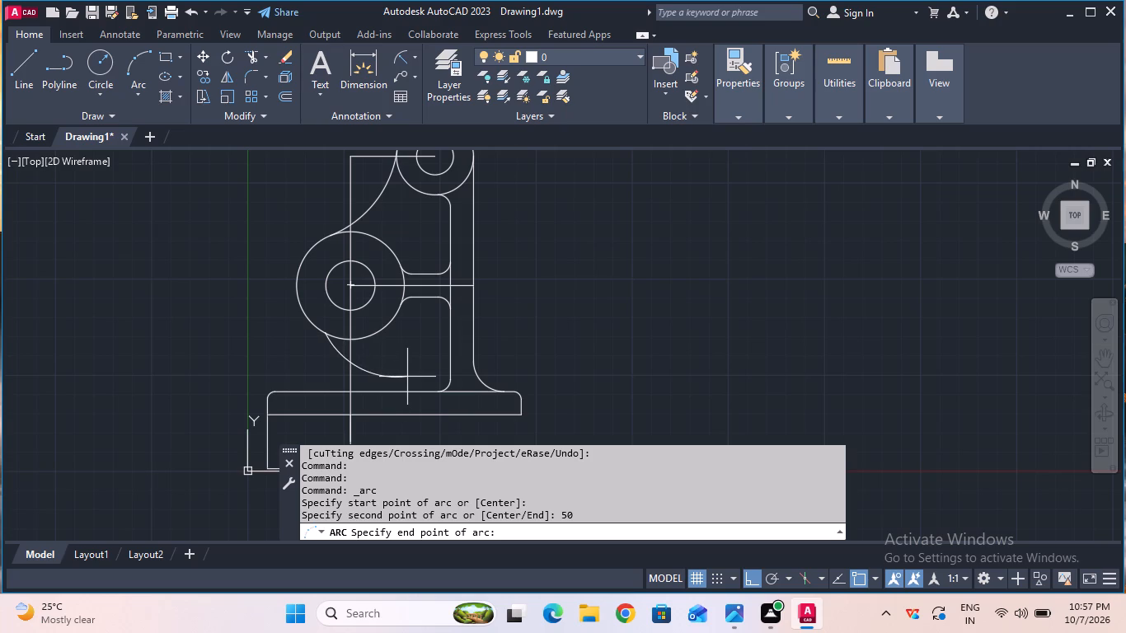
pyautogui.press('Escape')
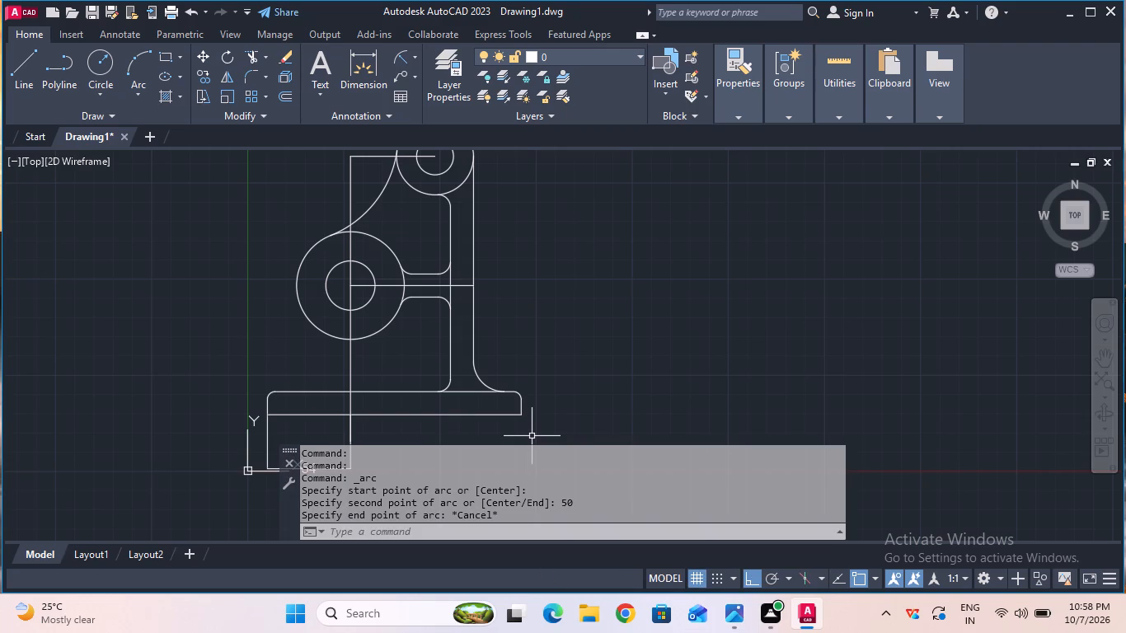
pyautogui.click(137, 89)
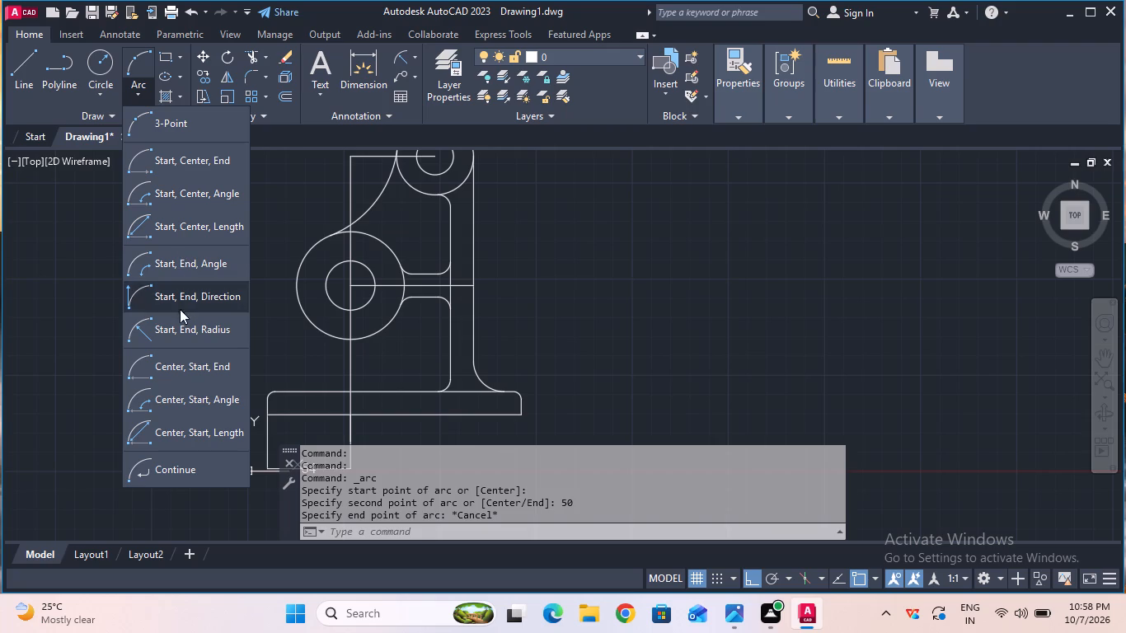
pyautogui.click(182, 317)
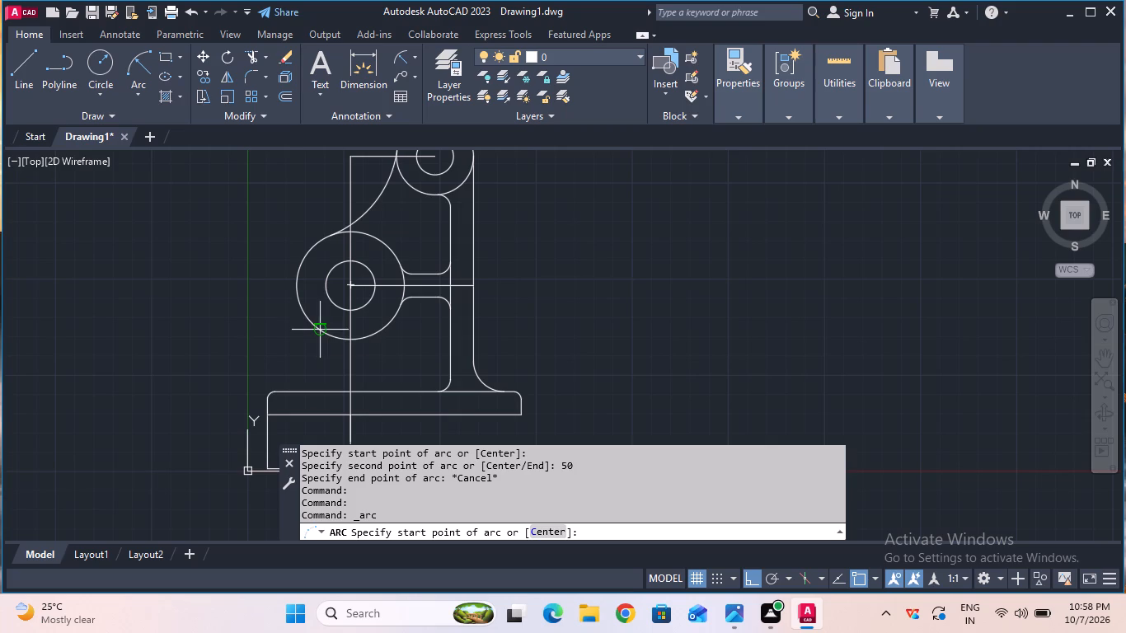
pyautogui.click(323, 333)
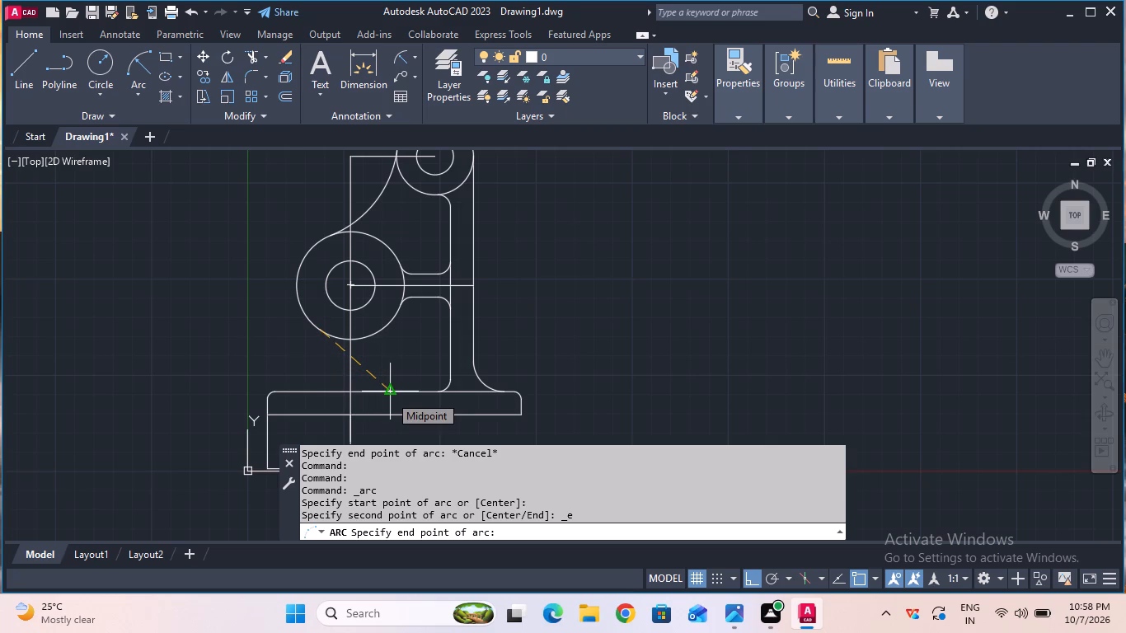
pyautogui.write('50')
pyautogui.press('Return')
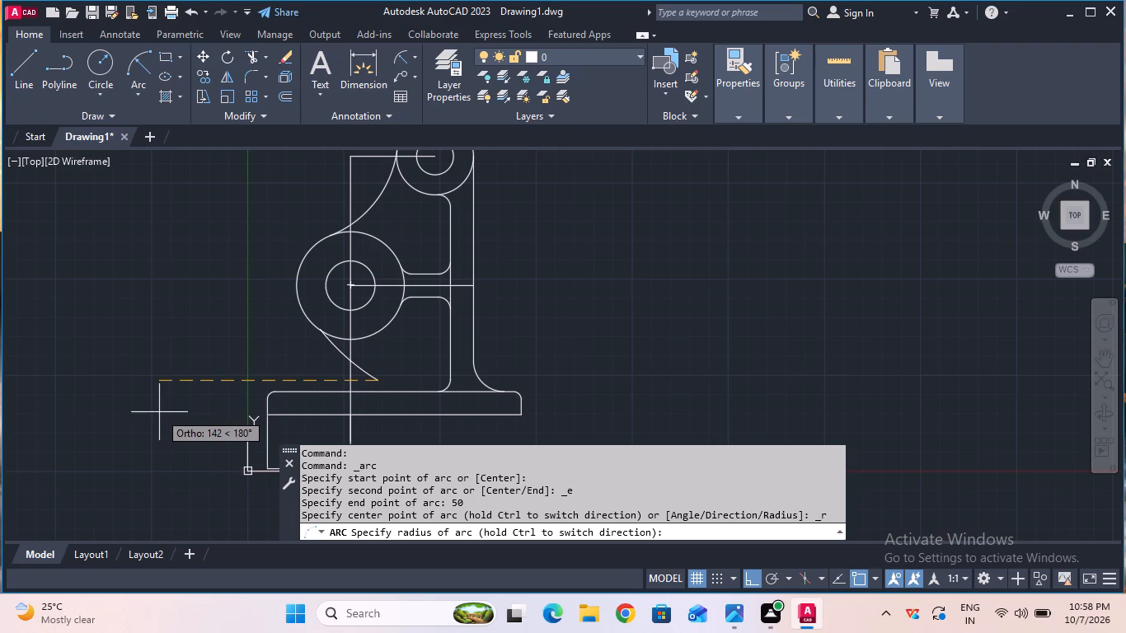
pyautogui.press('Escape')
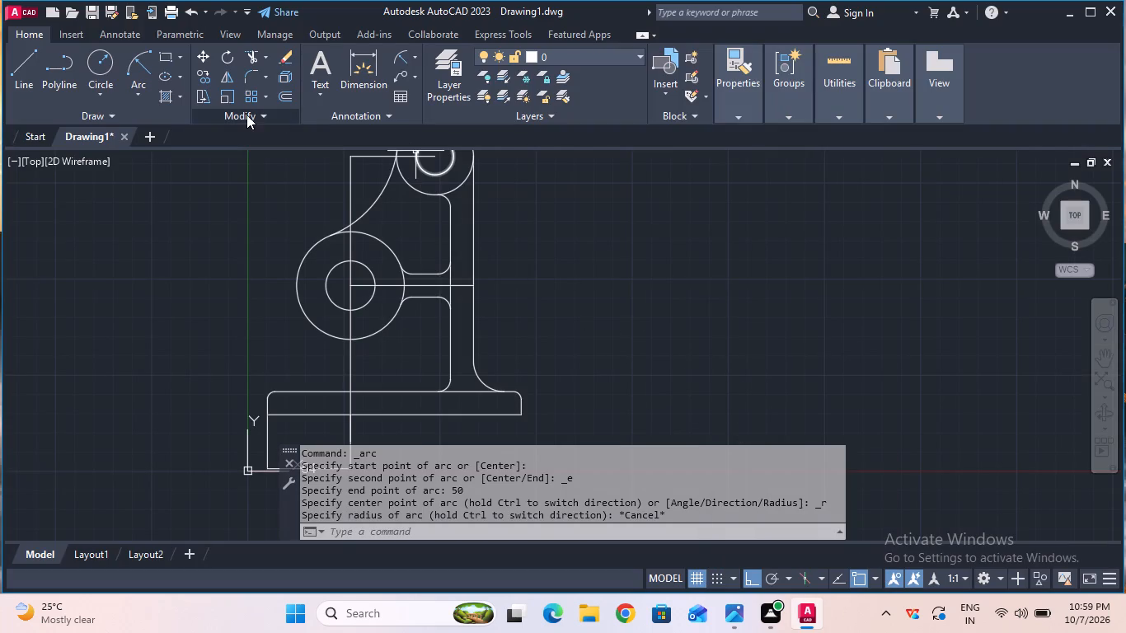
# Using polar tracking at 45-degree increments, draw a diagonal line from the lower boss's center down-left to its outer circle.
pyautogui.click(778, 583)
pyautogui.click(783, 579)
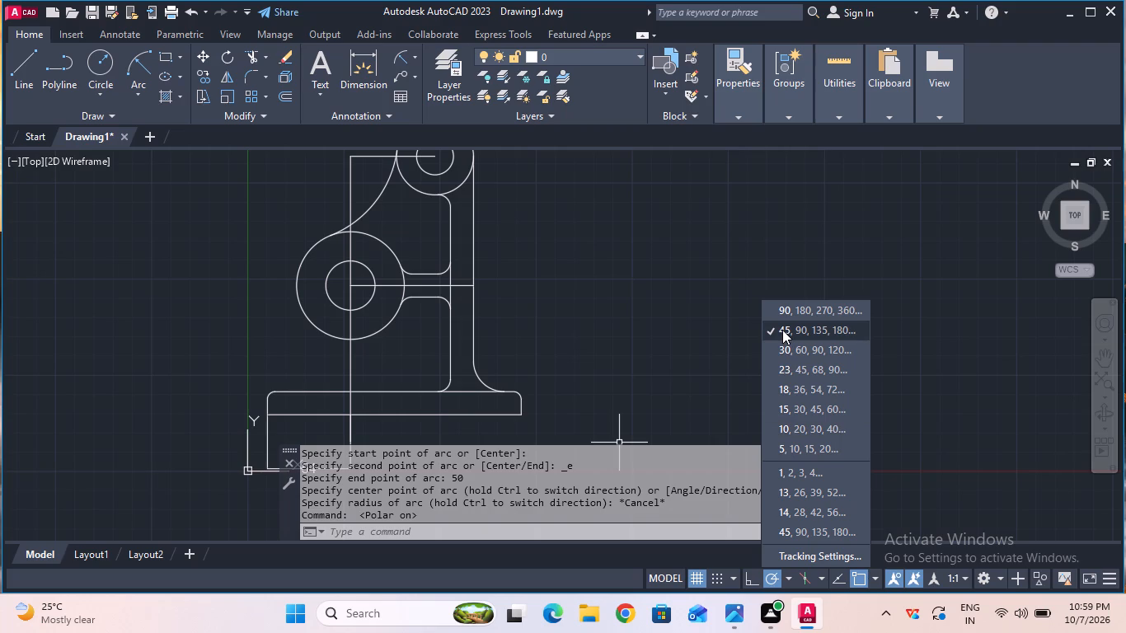
pyautogui.click(782, 330)
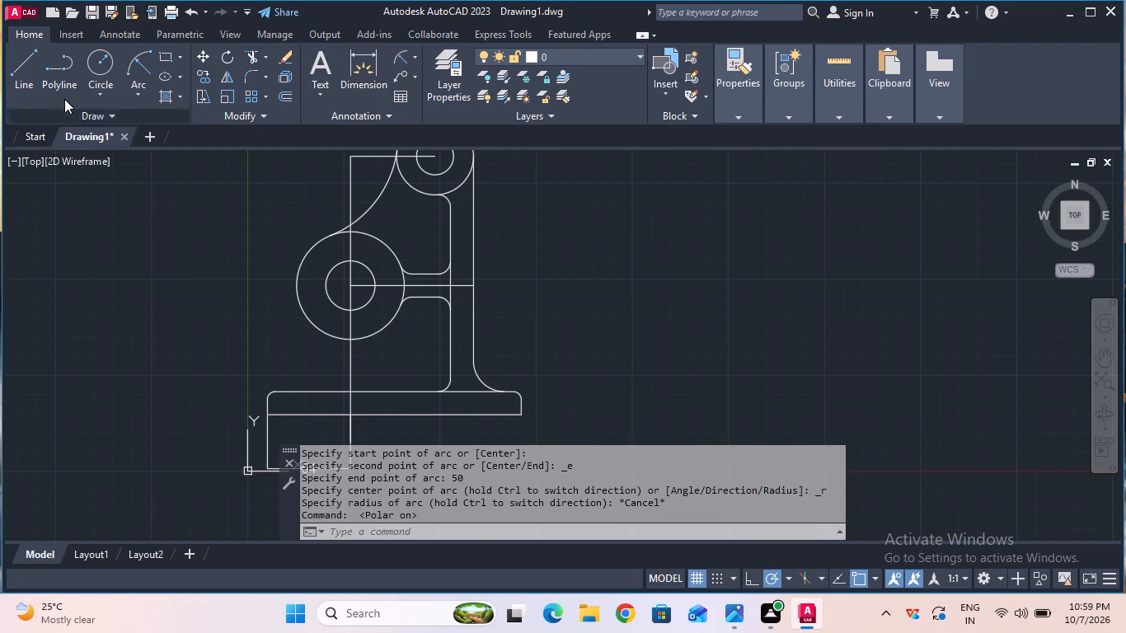
pyautogui.click(31, 91)
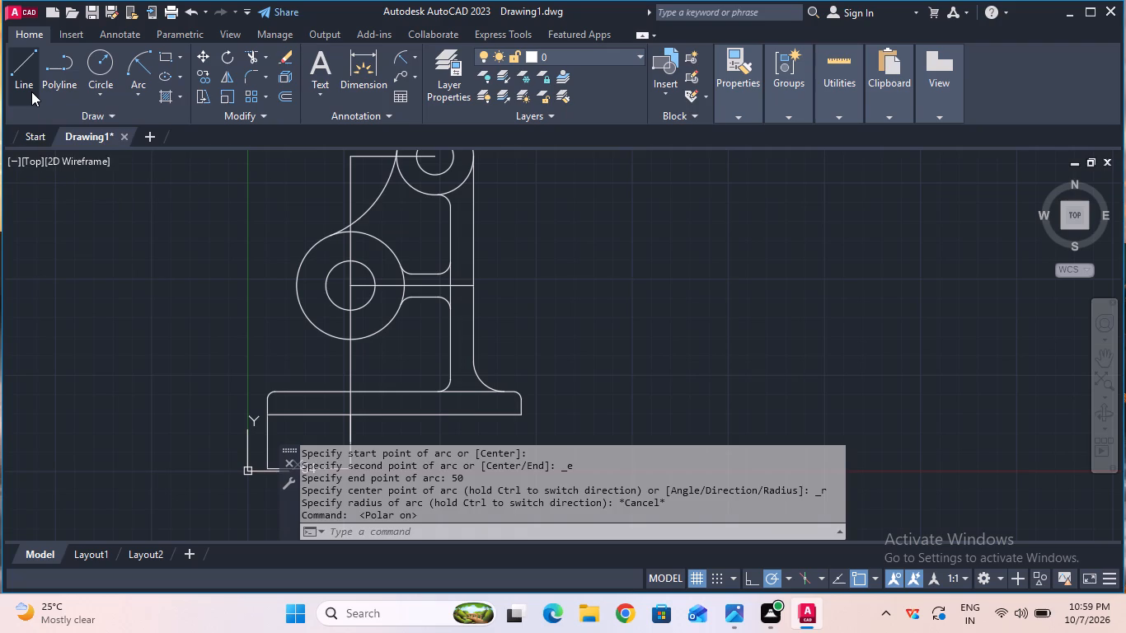
pyautogui.click(350, 283)
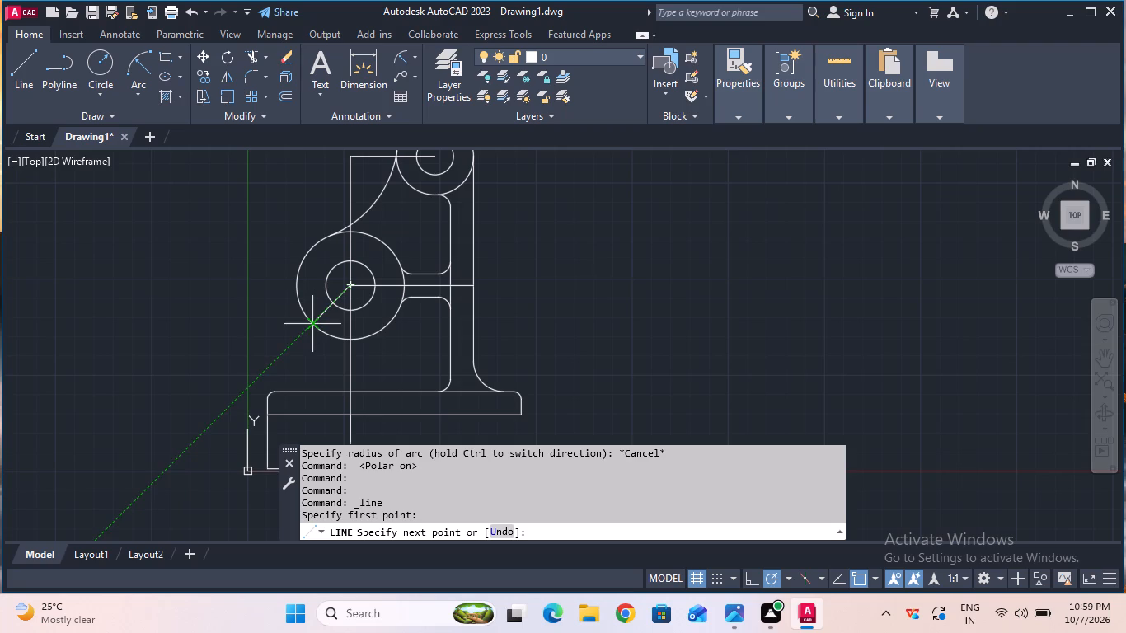
pyautogui.click(313, 319)
pyautogui.press('Escape')
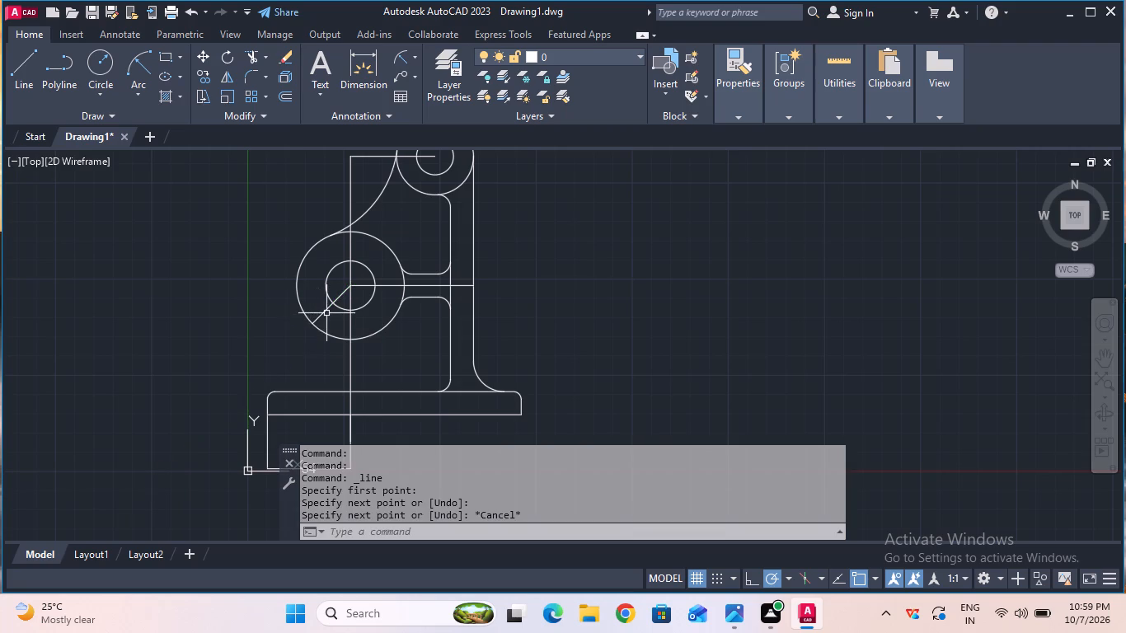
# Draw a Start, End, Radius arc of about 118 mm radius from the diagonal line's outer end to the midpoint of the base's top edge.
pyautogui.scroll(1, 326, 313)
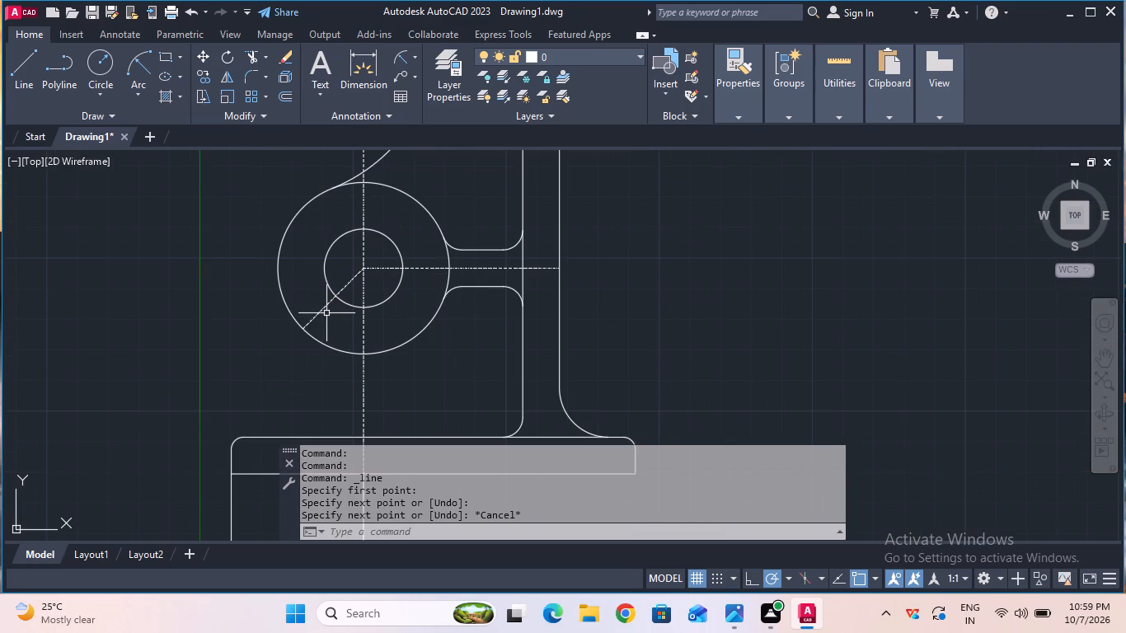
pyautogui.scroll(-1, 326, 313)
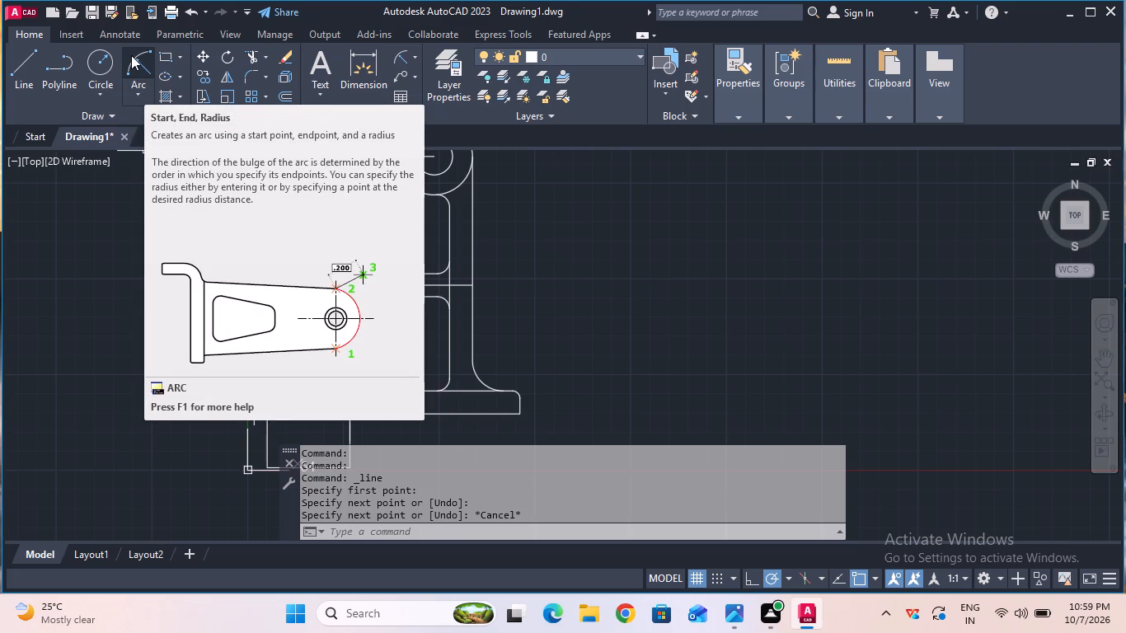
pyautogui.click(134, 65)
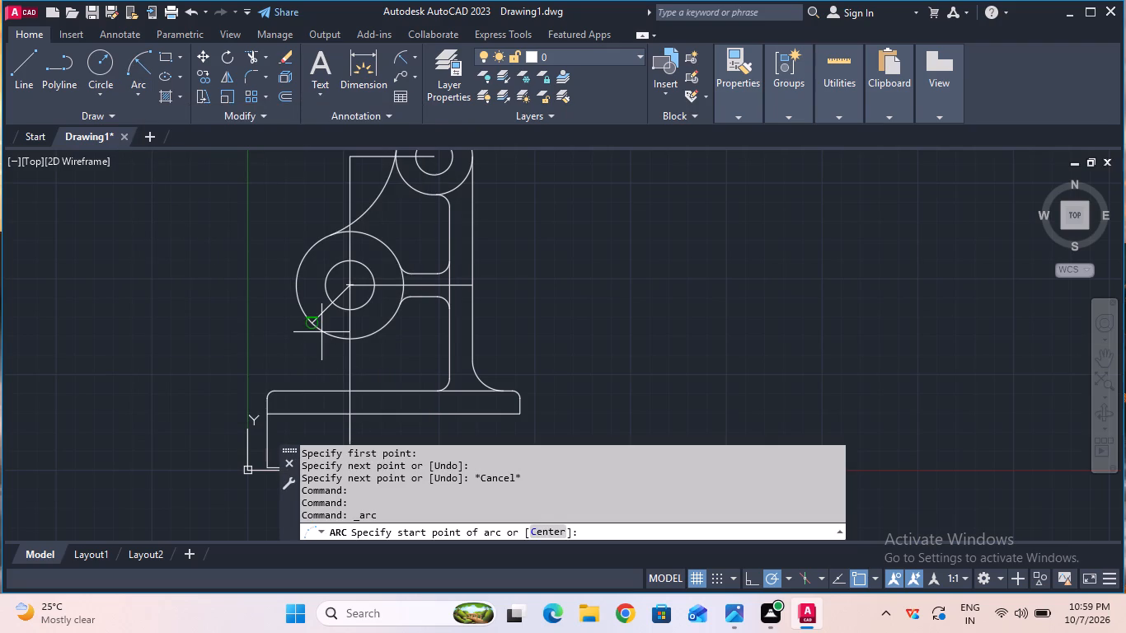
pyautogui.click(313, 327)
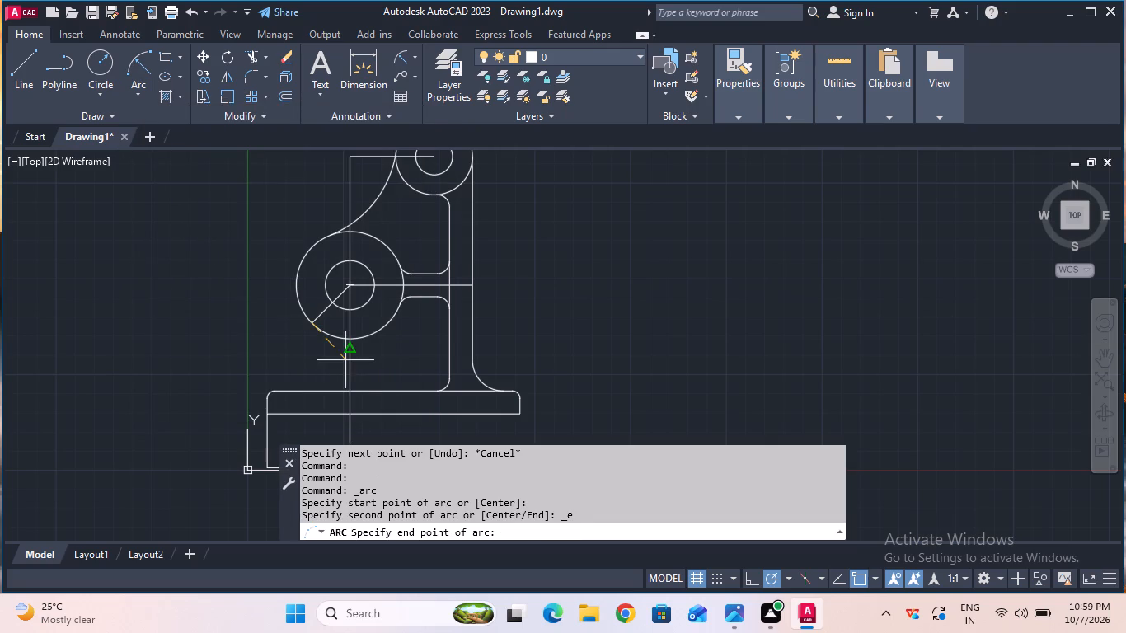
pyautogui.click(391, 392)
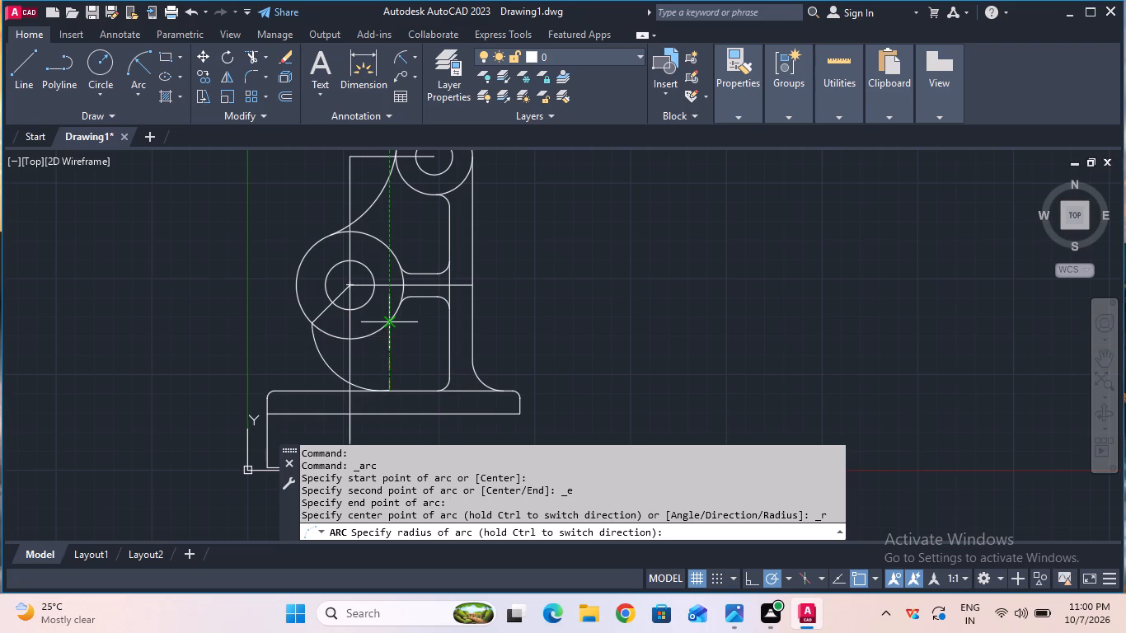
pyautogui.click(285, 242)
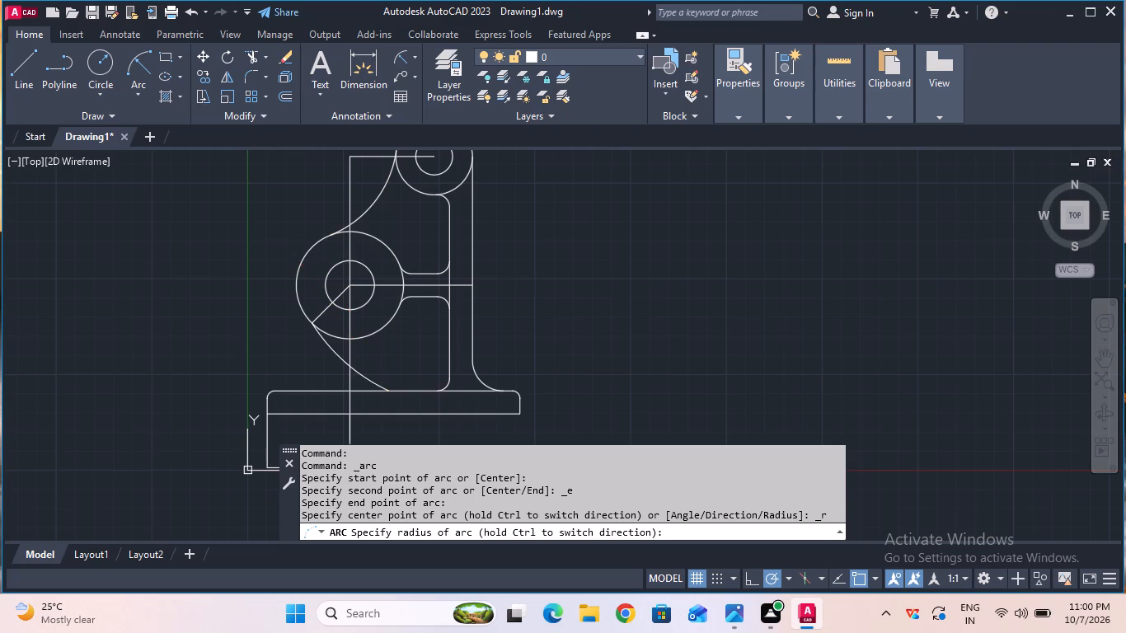
# Measure the radius of the arc between the lower boss and the base.
pyautogui.doubleClick(402, 64)
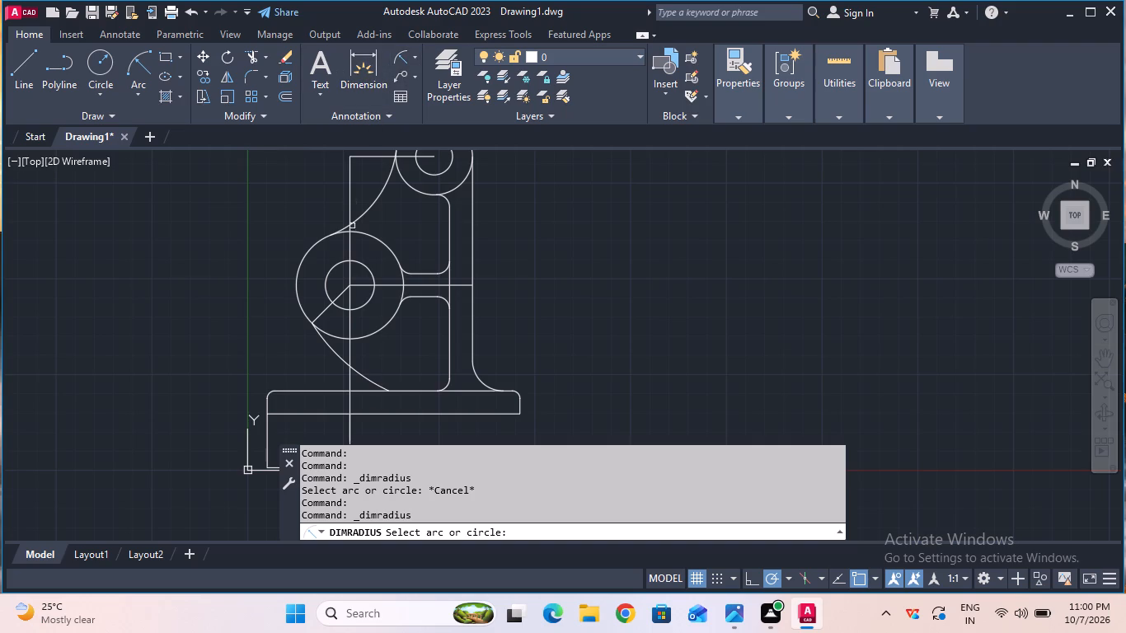
pyautogui.click(341, 358)
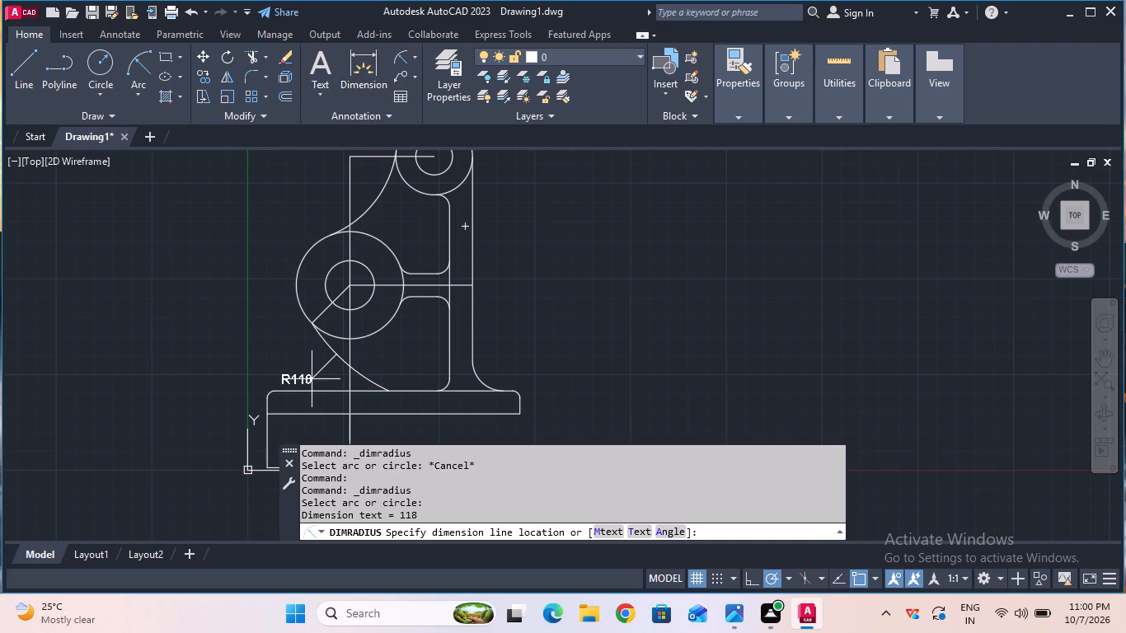
pyautogui.press('Escape')
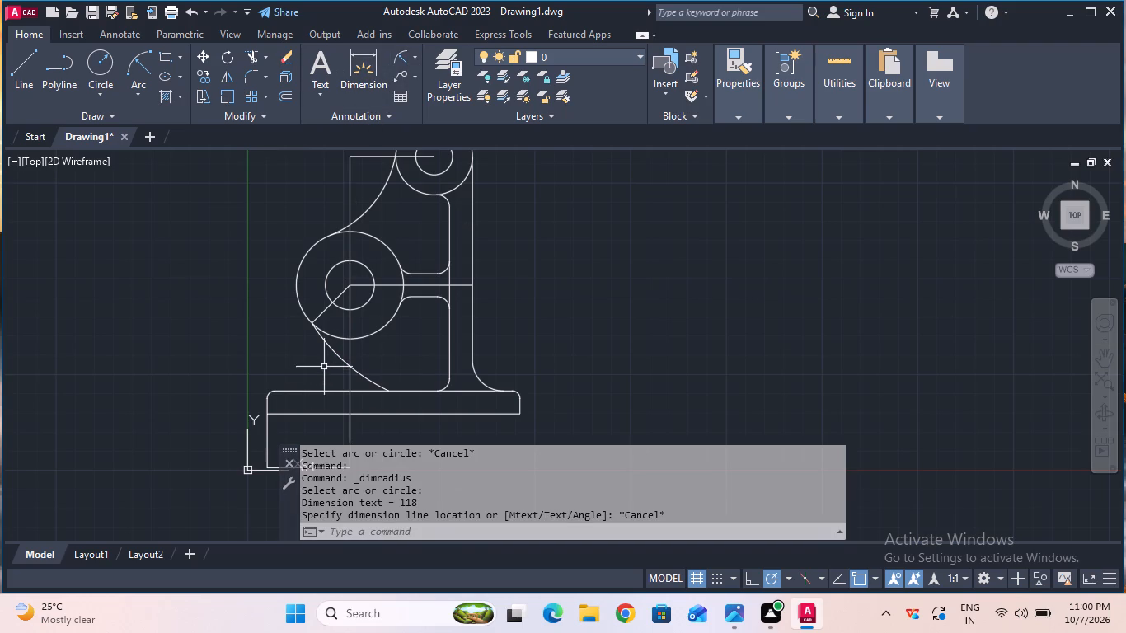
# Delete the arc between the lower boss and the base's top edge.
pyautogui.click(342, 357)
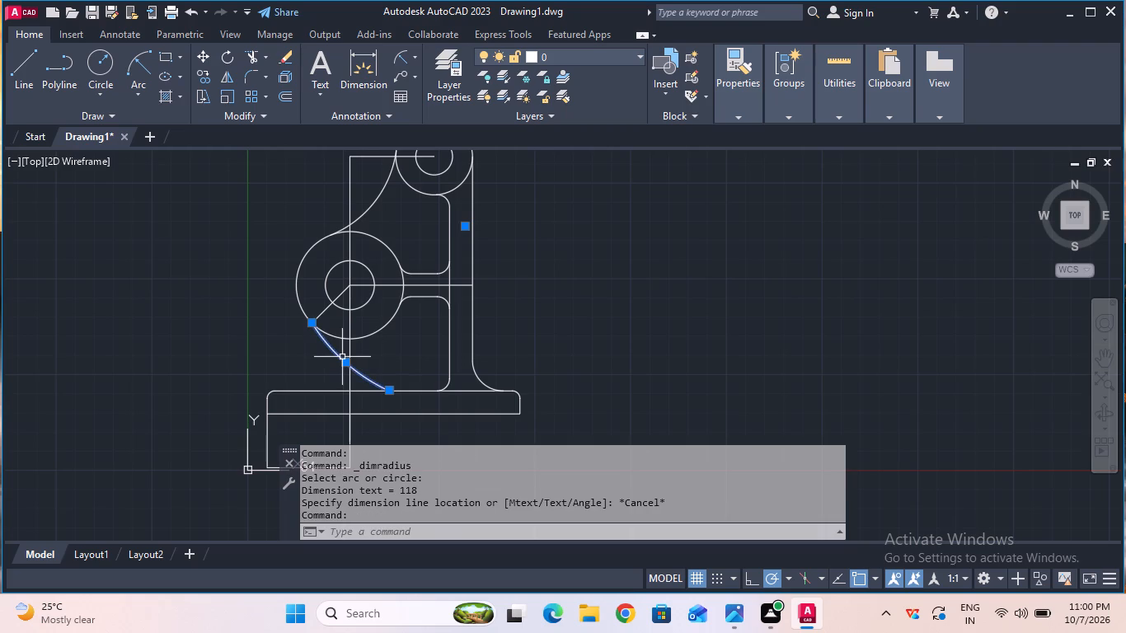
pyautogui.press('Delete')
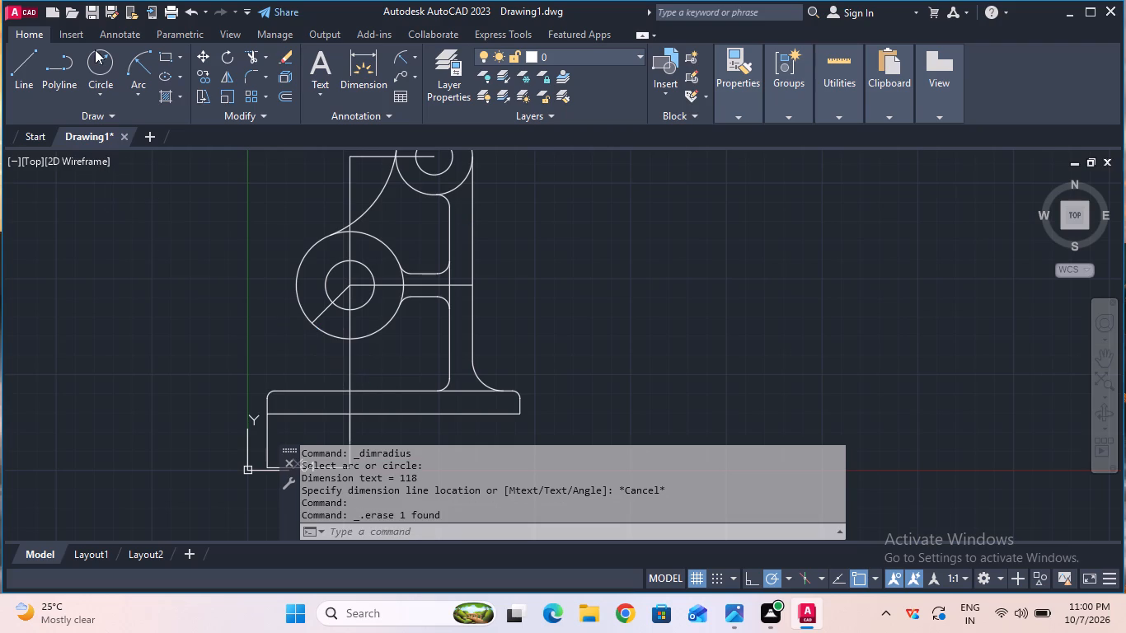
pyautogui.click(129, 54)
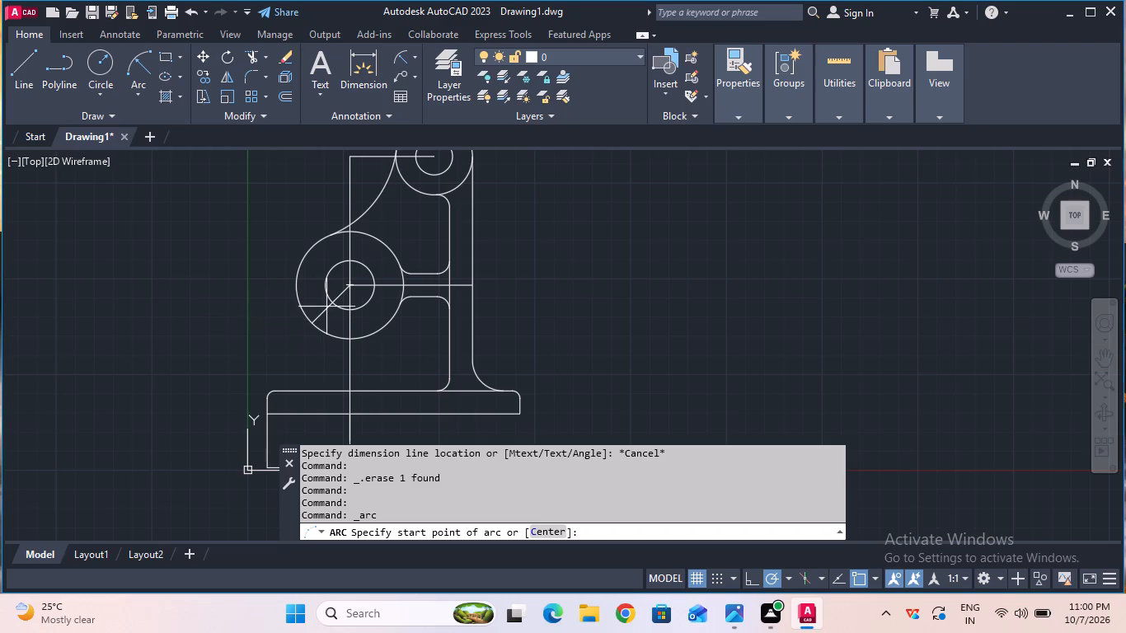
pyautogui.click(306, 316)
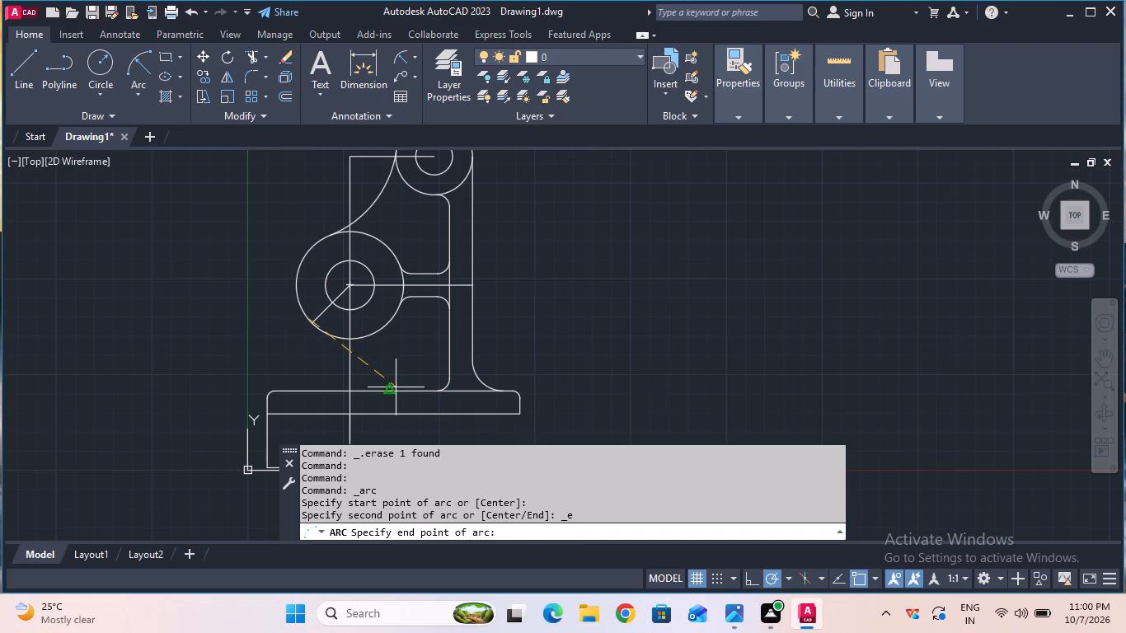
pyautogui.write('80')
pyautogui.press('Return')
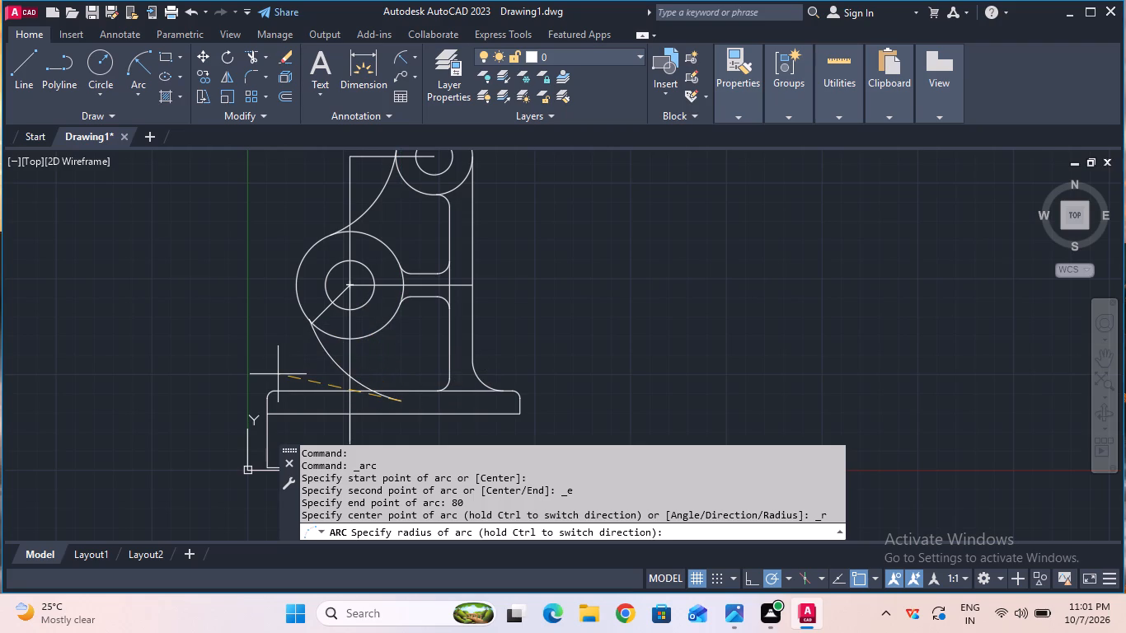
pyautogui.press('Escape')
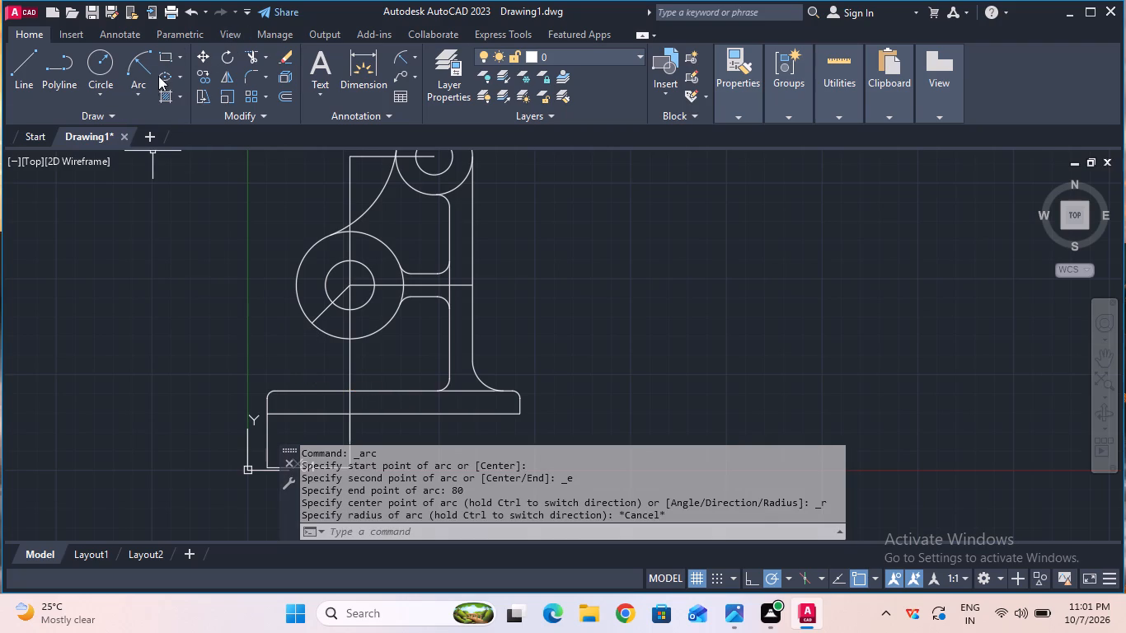
# Draw a Start, End, Radius arc from the diagonal line's outer end to a point 80 mm away toward the base, radius about 96 mm.
pyautogui.click(128, 70)
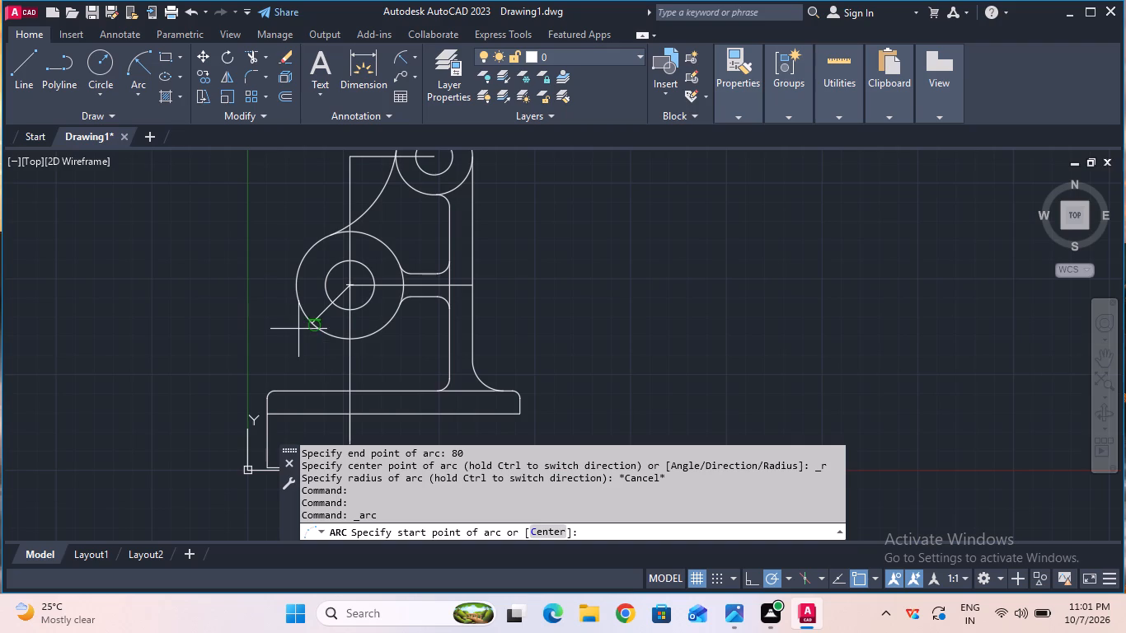
pyautogui.click(307, 325)
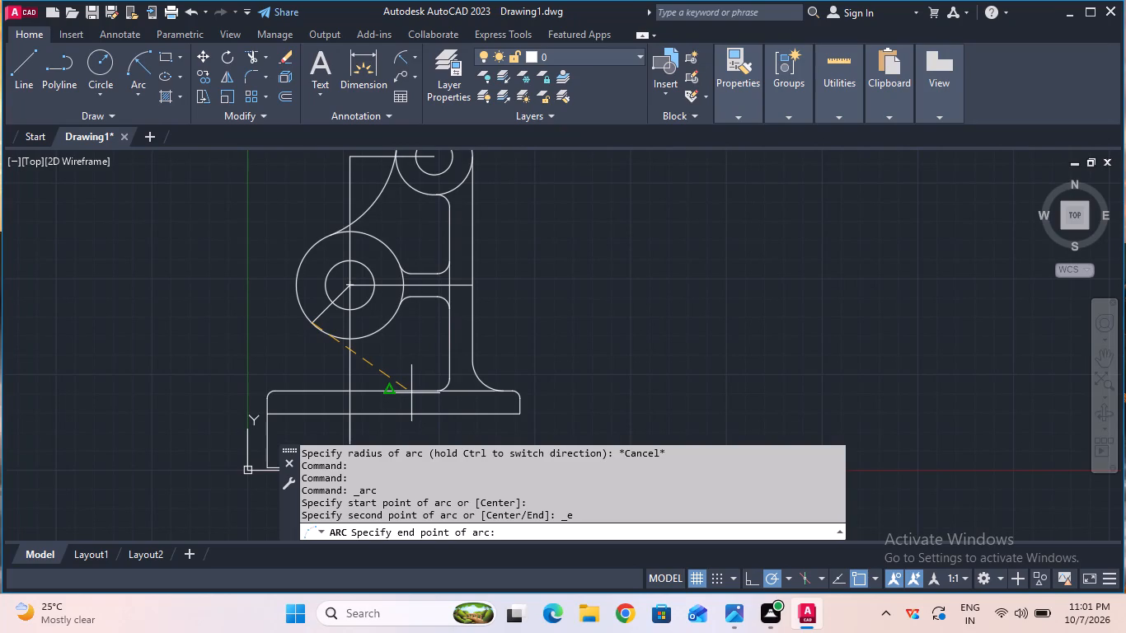
pyautogui.write('80')
pyautogui.press('Return')
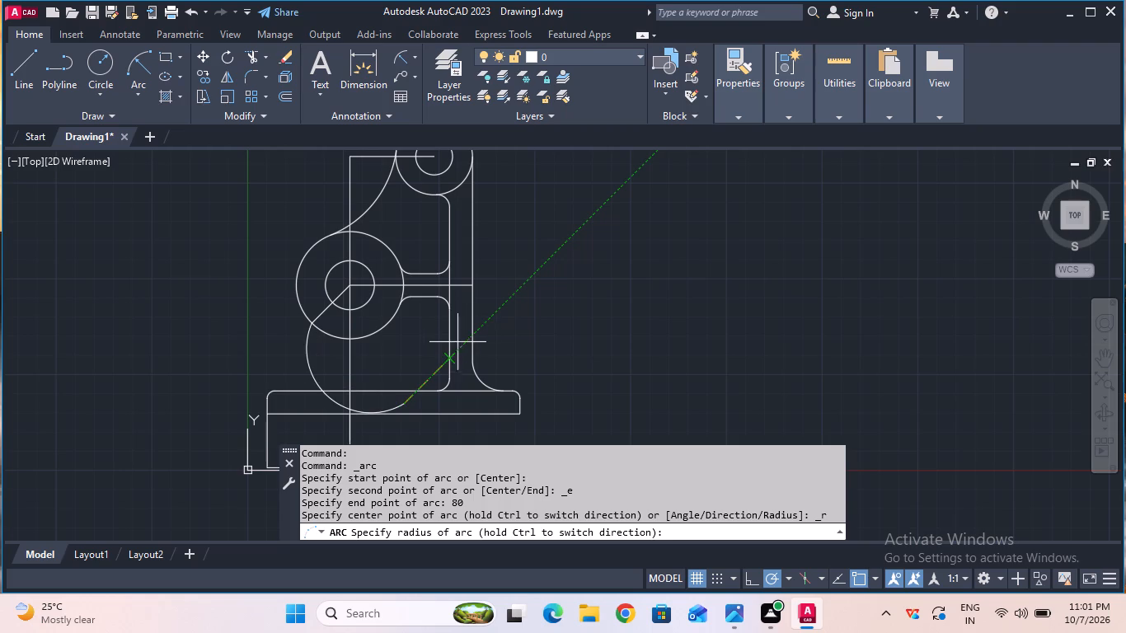
pyautogui.click(508, 301)
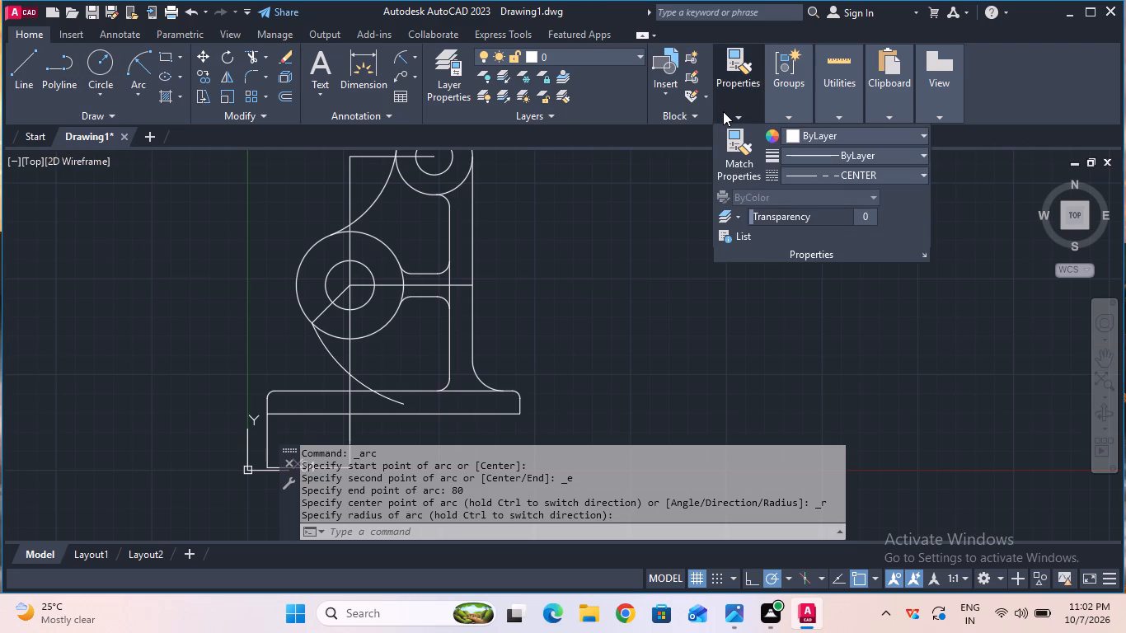
# Set the current linetype to CENTER.
pyautogui.click(879, 181)
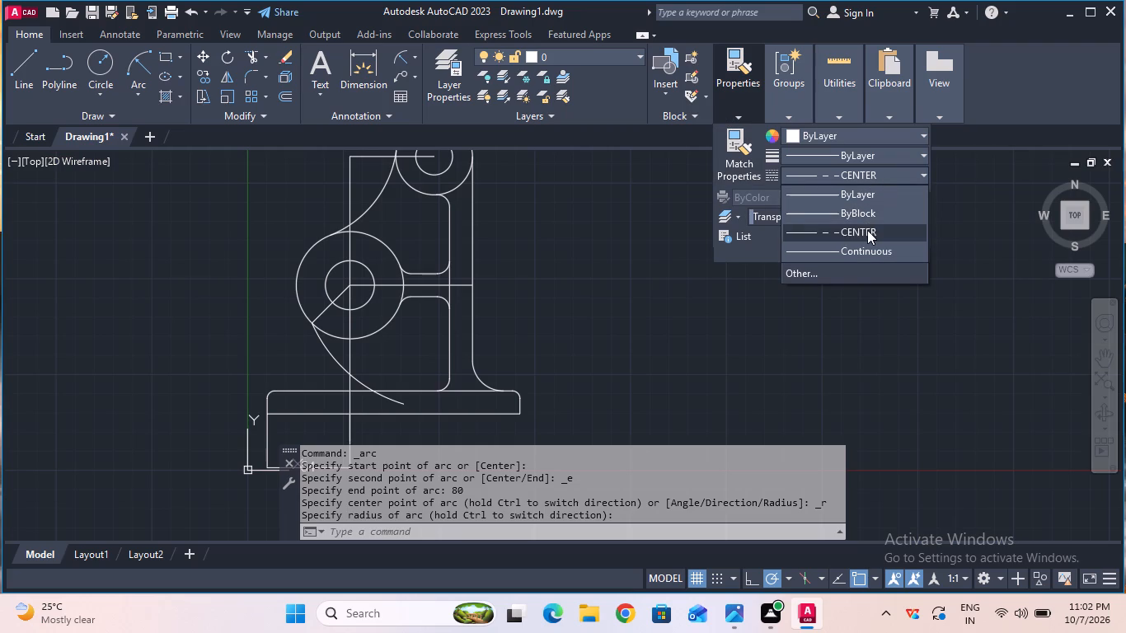
pyautogui.click(867, 230)
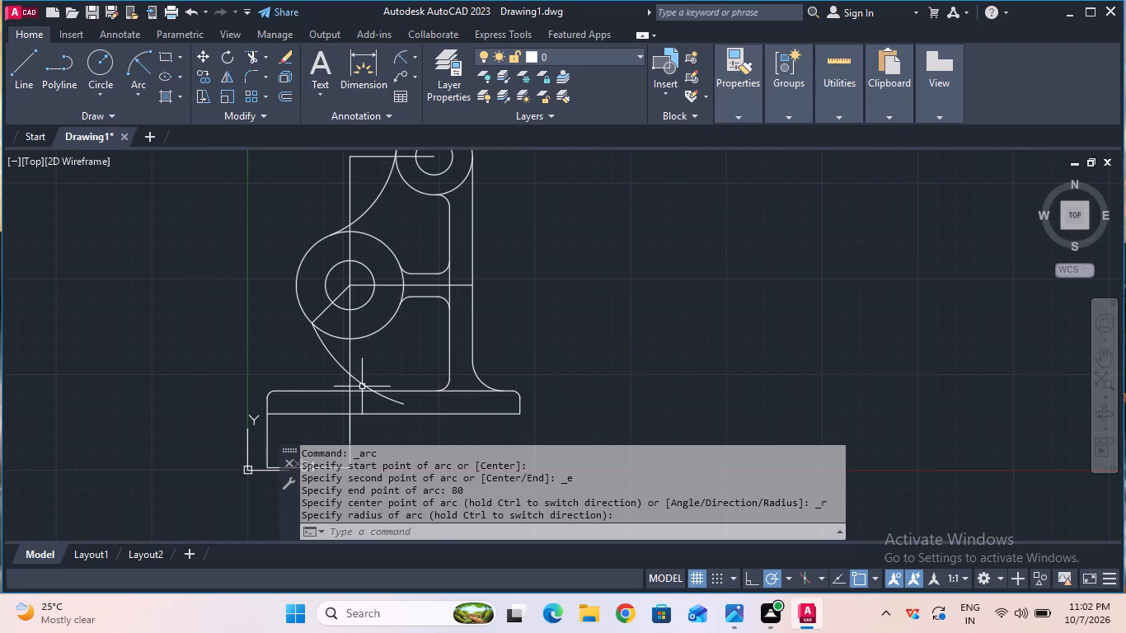
# Draw a short vertical line from the new arc's lower end up to the base's top edge.
pyautogui.scroll(1, 361, 387)
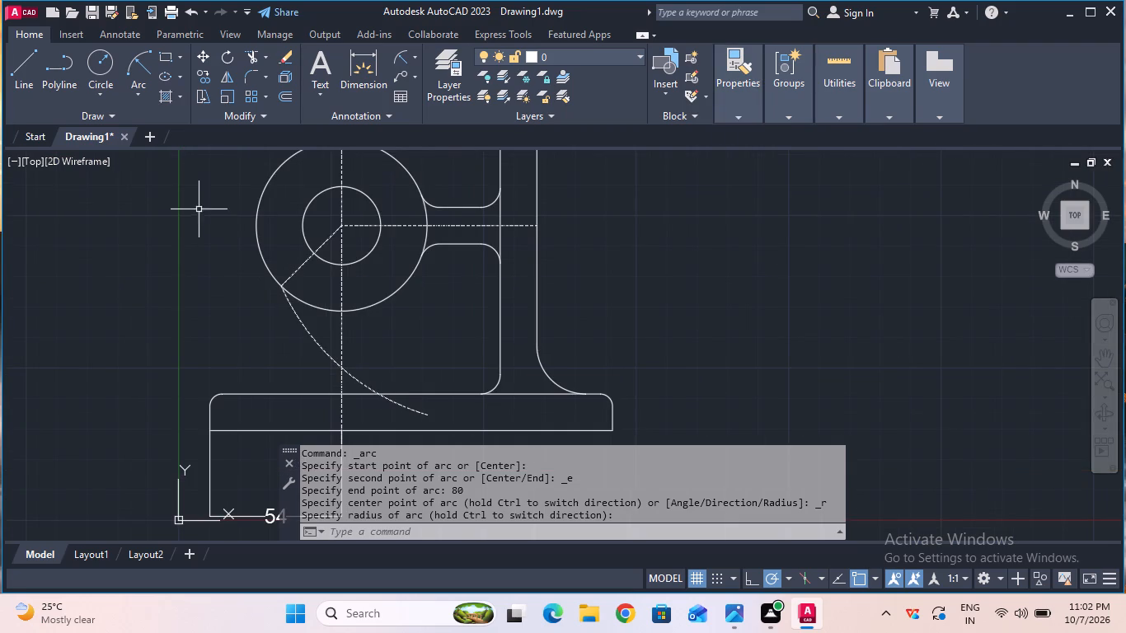
pyautogui.click(9, 73)
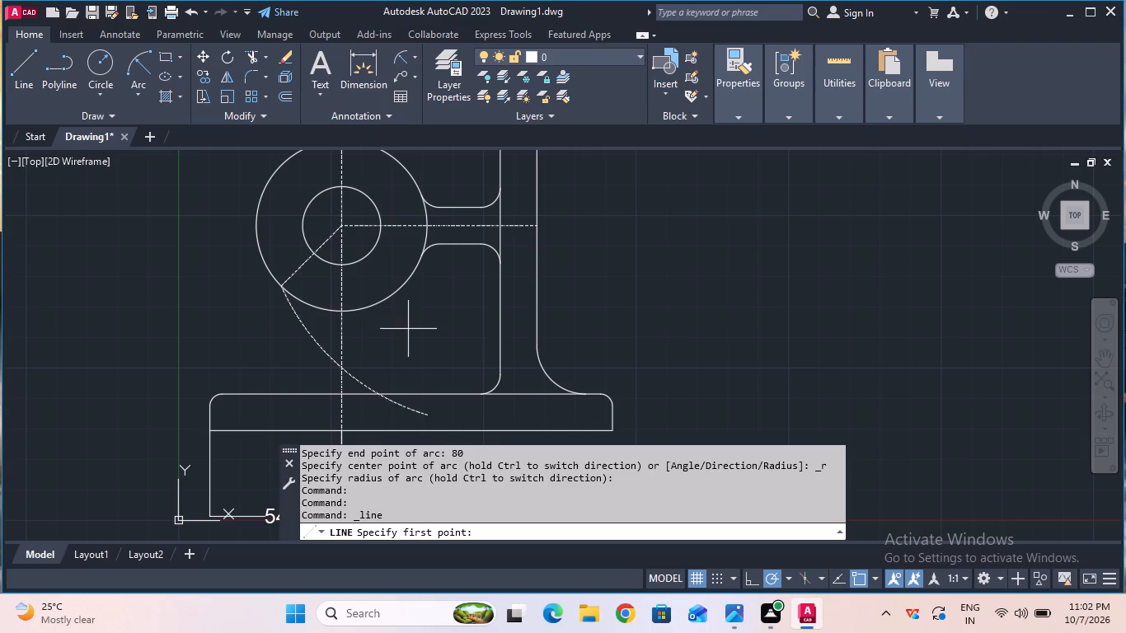
pyautogui.click(425, 414)
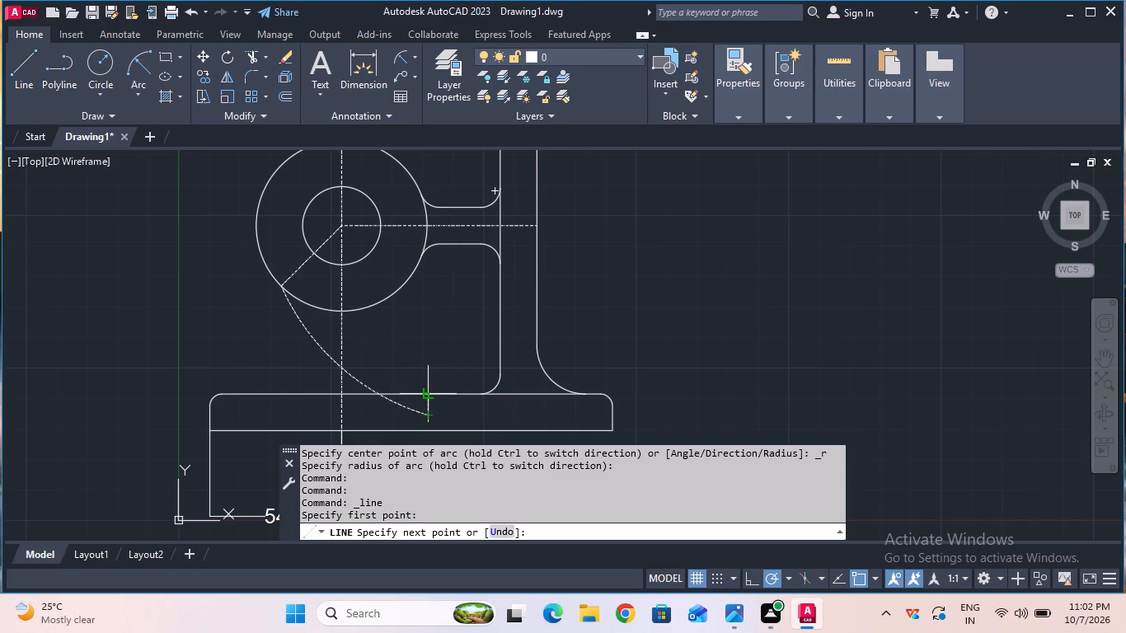
pyautogui.click(429, 397)
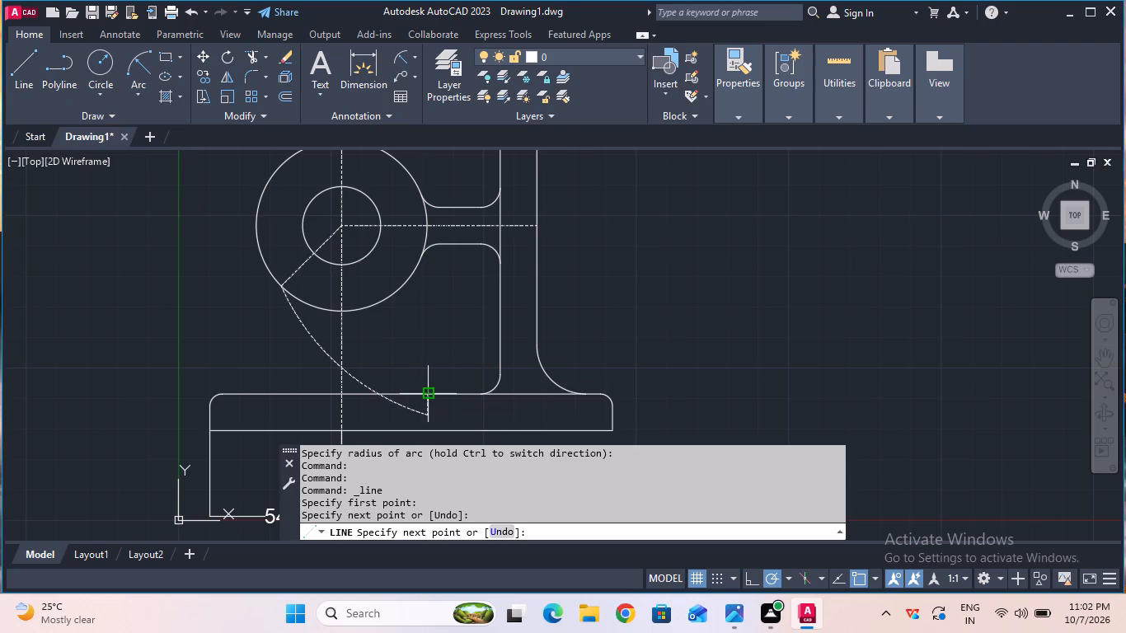
pyautogui.press('Escape')
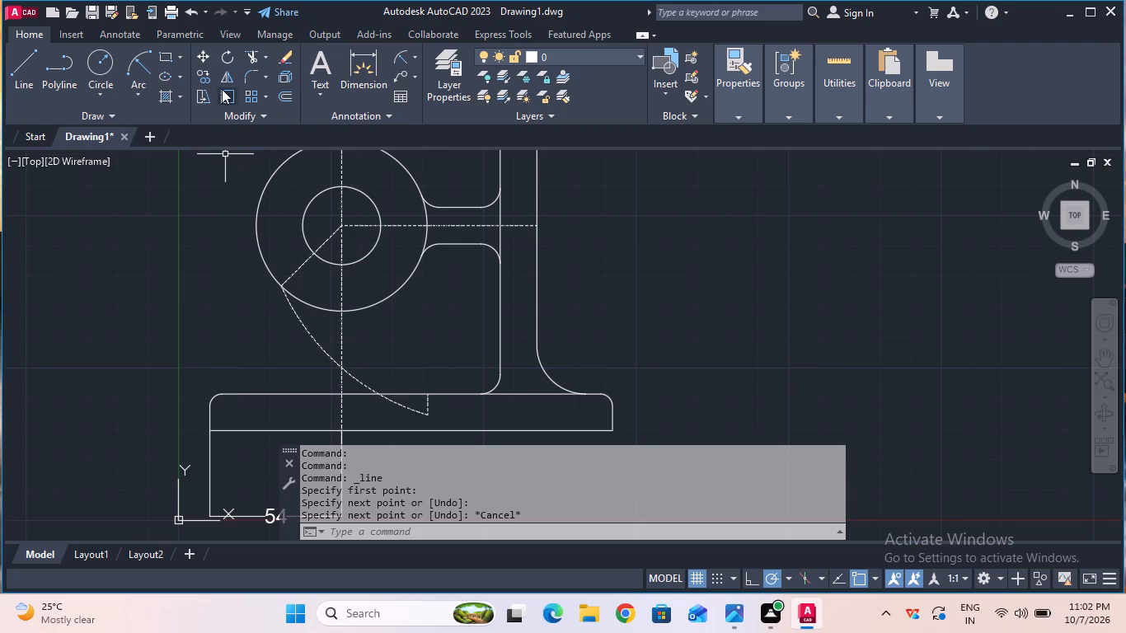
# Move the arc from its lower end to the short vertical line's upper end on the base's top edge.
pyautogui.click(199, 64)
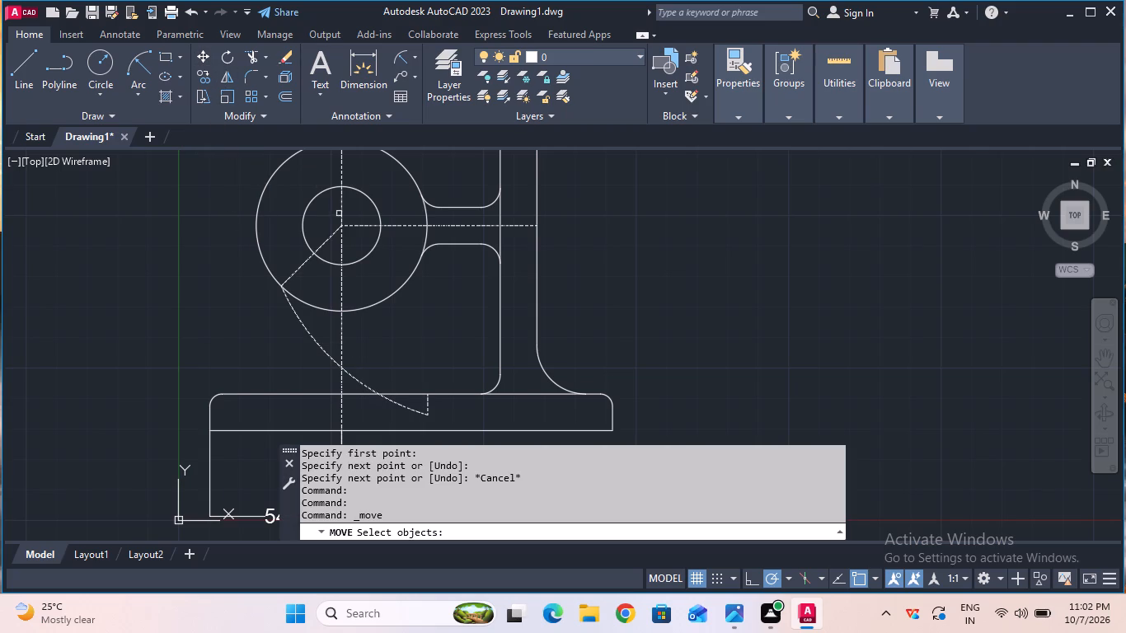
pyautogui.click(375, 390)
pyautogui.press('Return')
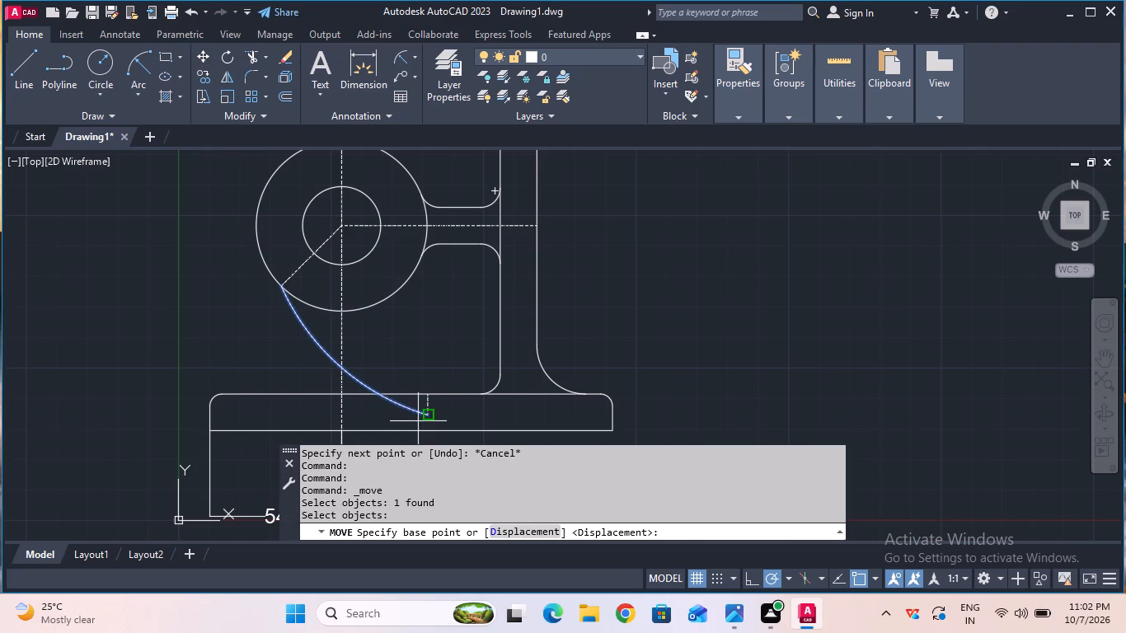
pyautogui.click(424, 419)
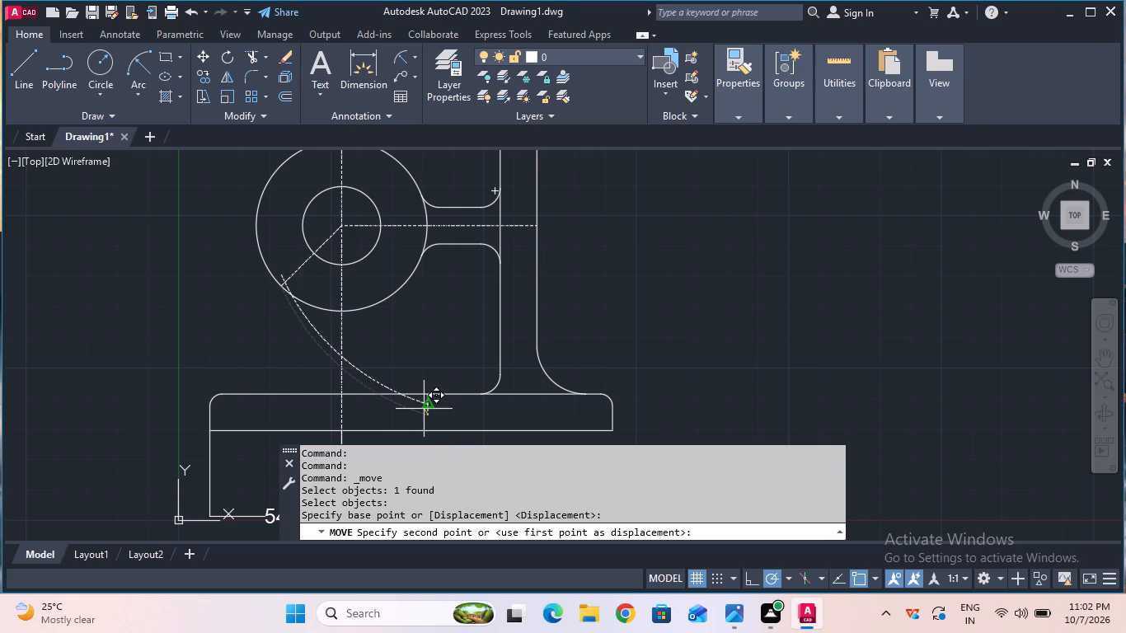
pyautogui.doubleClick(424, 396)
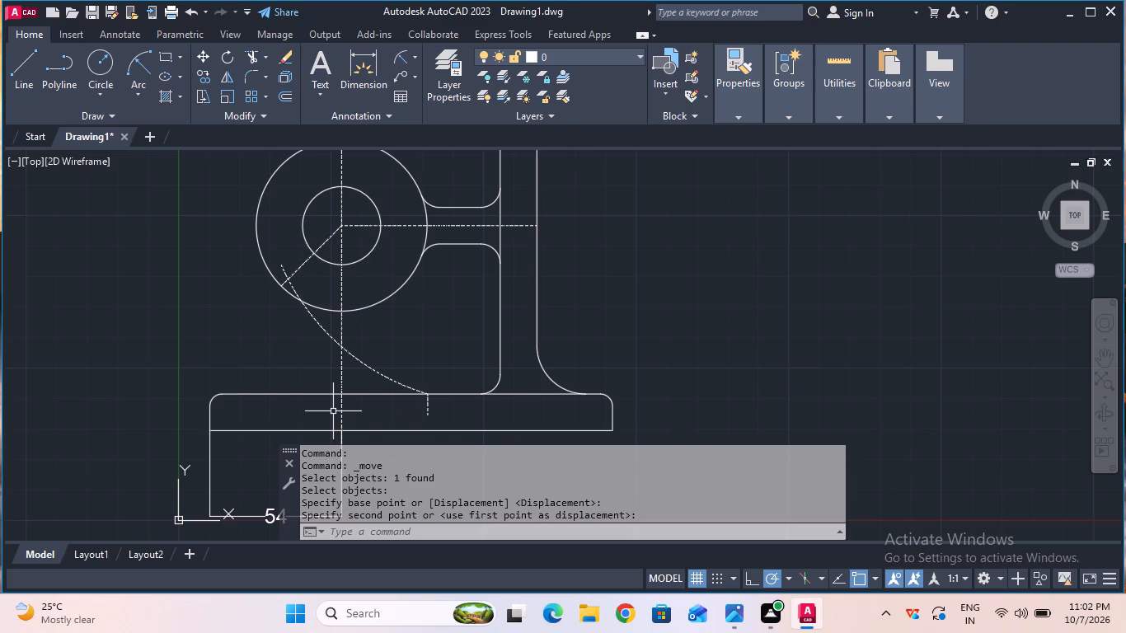
# Measure the radius of the moved arc between the lower boss and the base.
pyautogui.click(400, 61)
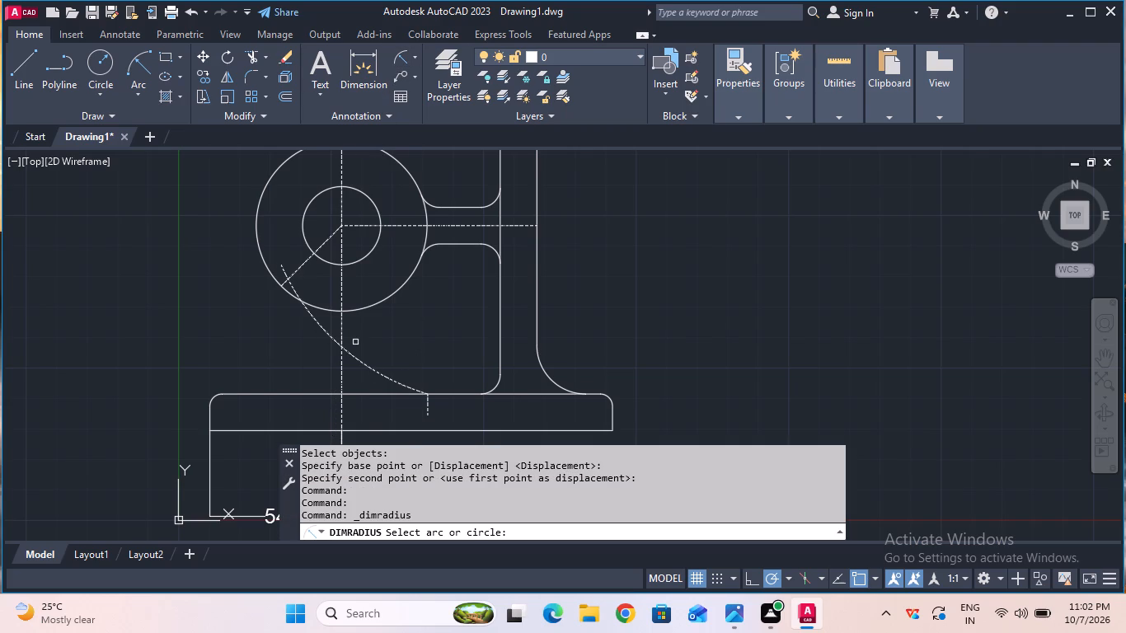
pyautogui.click(354, 357)
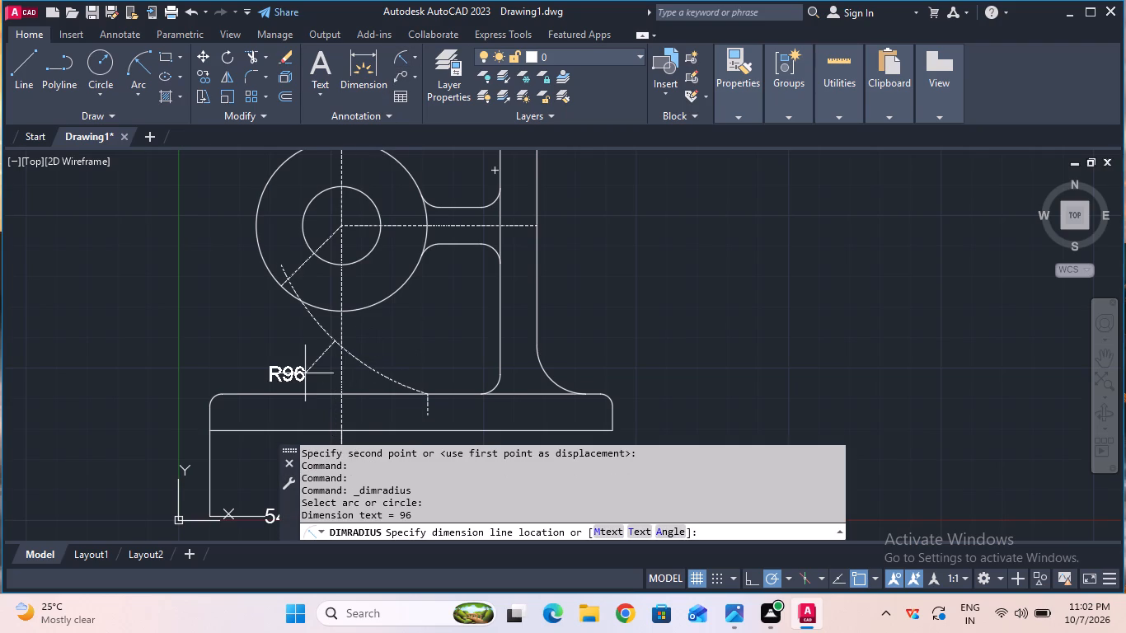
pyautogui.press('Escape')
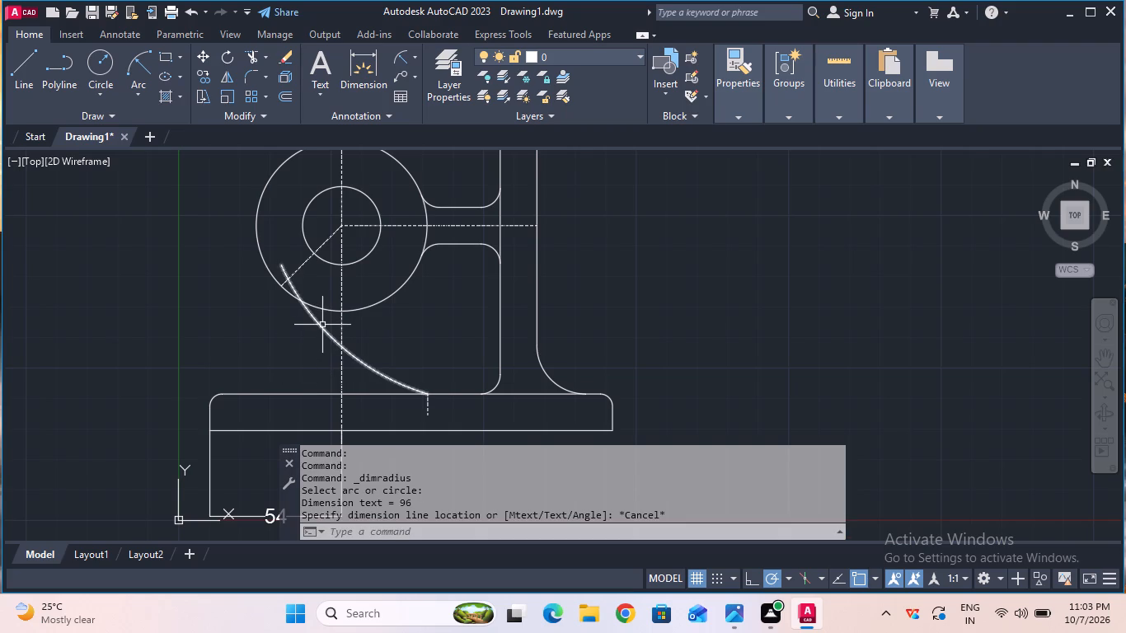
# Delete the moved arc between the lower boss and the base's top edge.
pyautogui.click(324, 325)
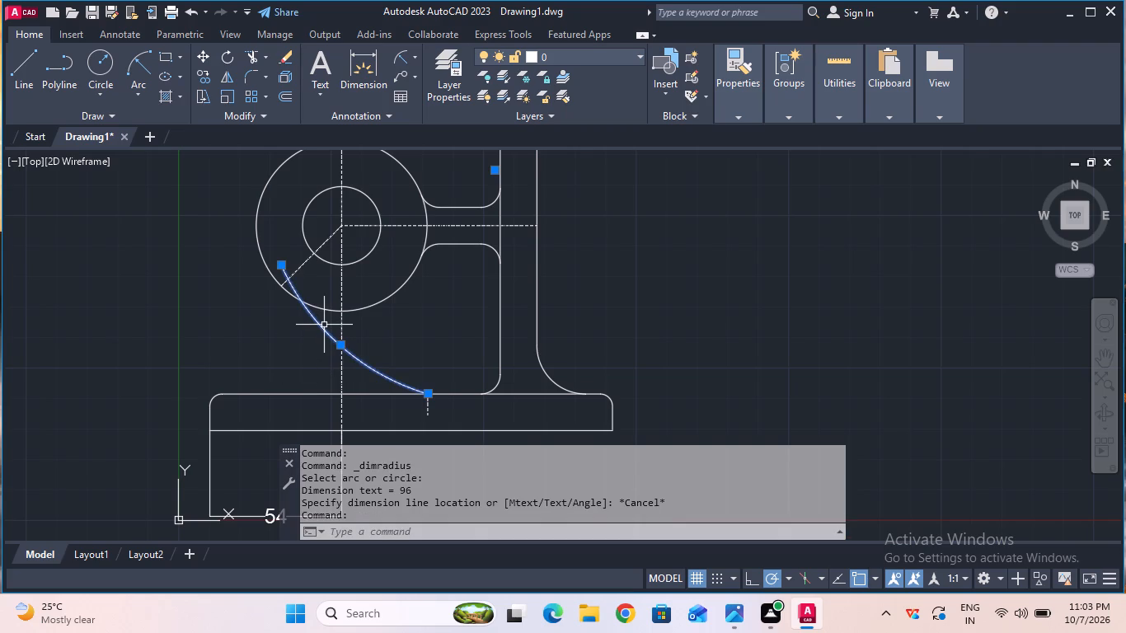
pyautogui.press('Delete')
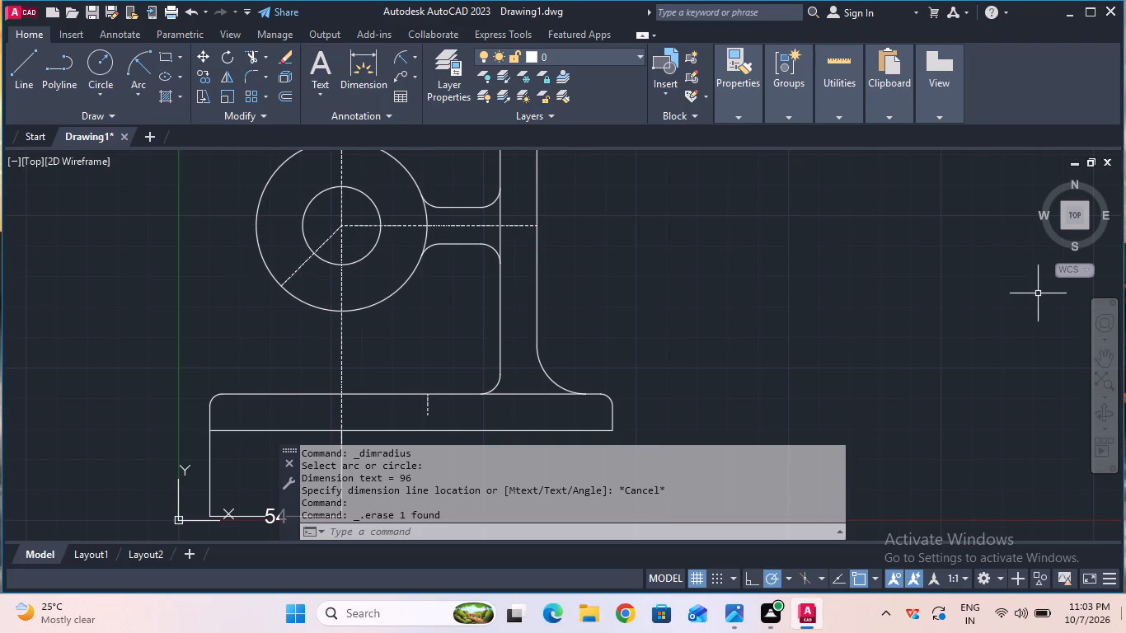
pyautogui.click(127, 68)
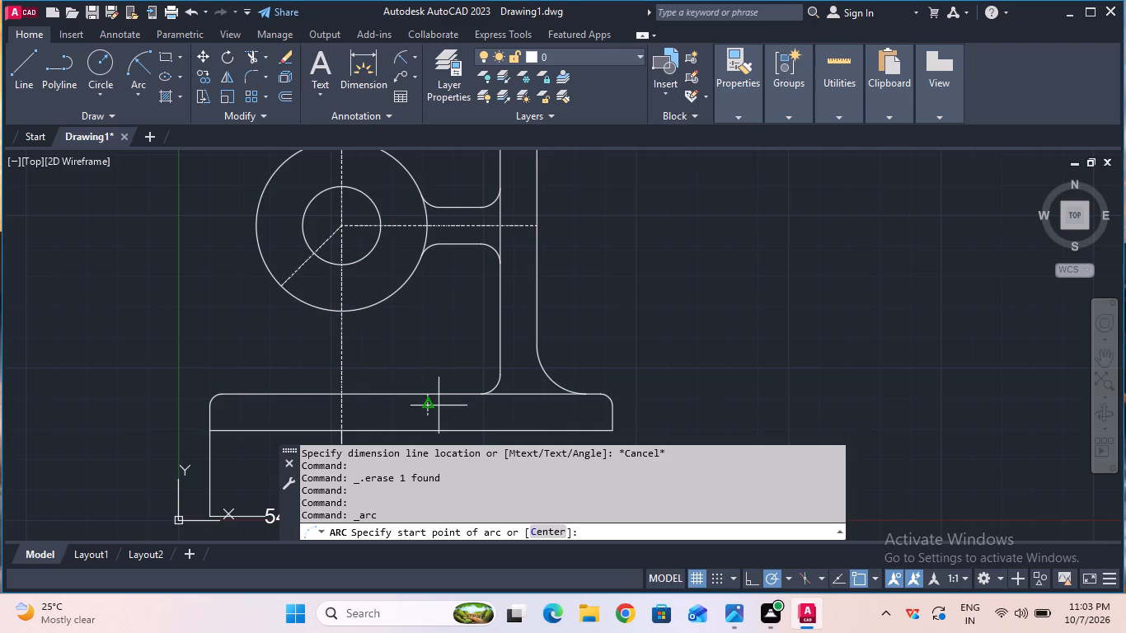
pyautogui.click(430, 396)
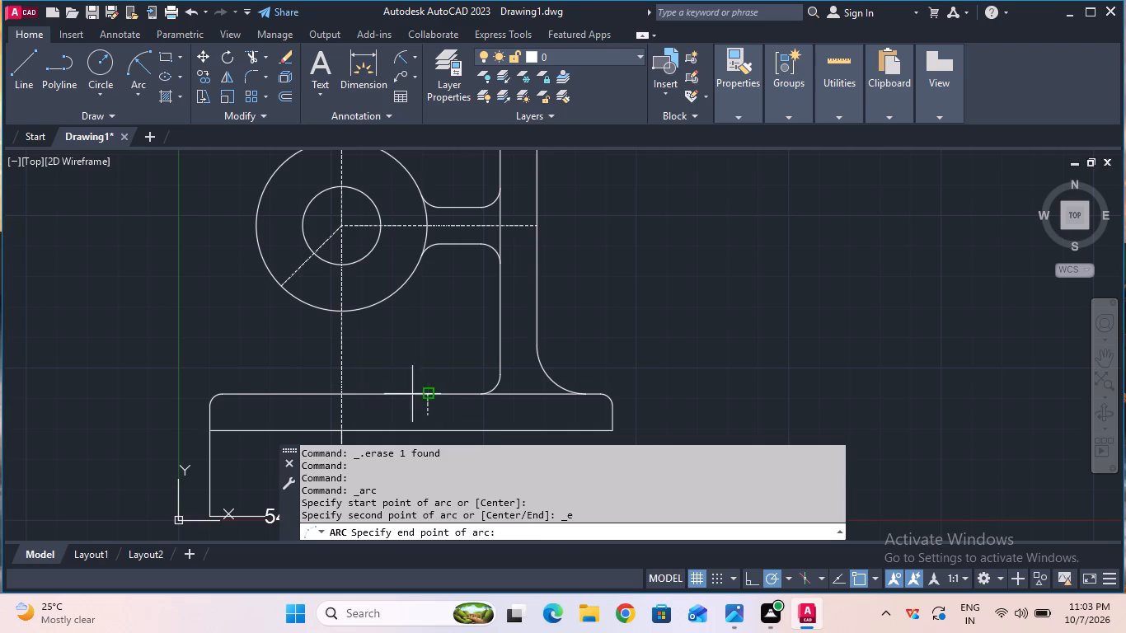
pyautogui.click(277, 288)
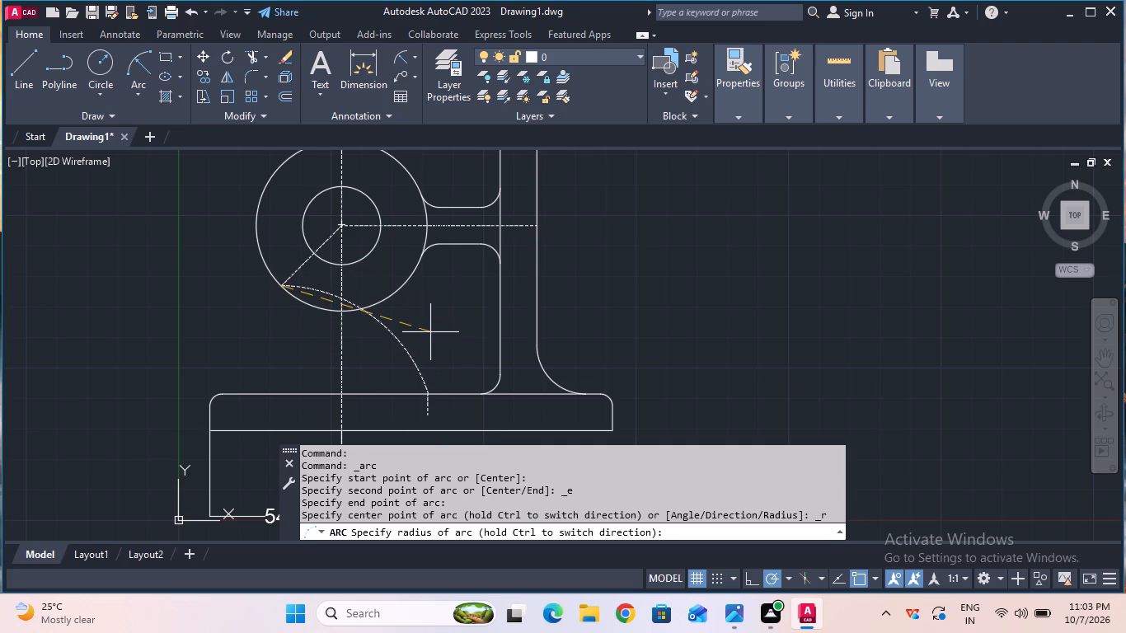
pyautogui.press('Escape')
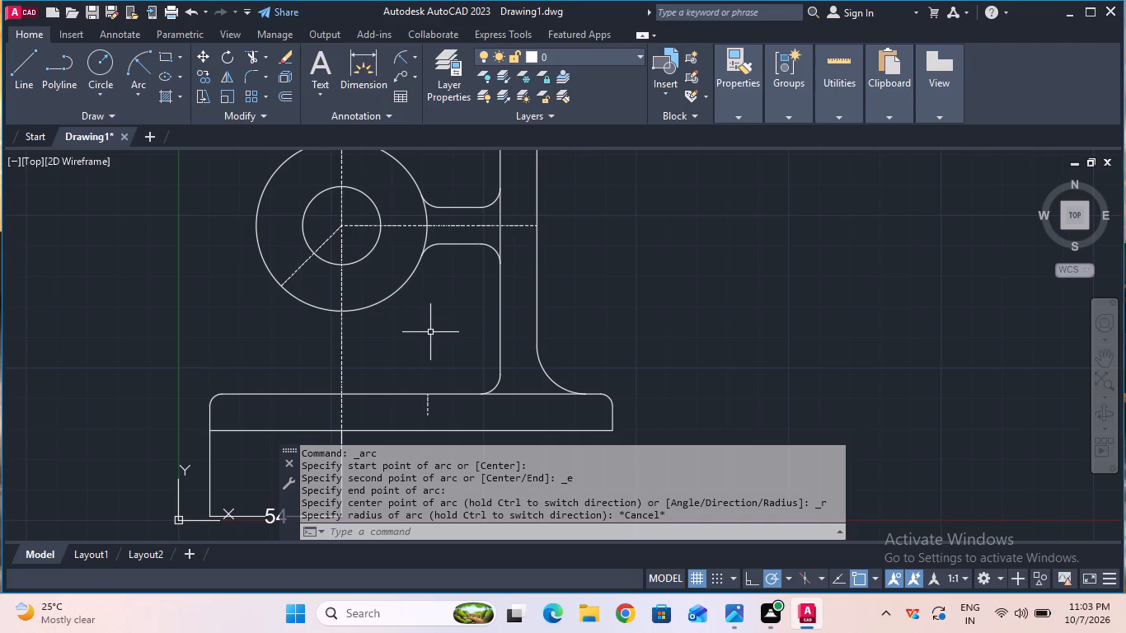
# Draw a Start, End, Radius arc of radius 80 mm from the diagonal line's outer end to the short vertical line's upper end.
pyautogui.click(131, 69)
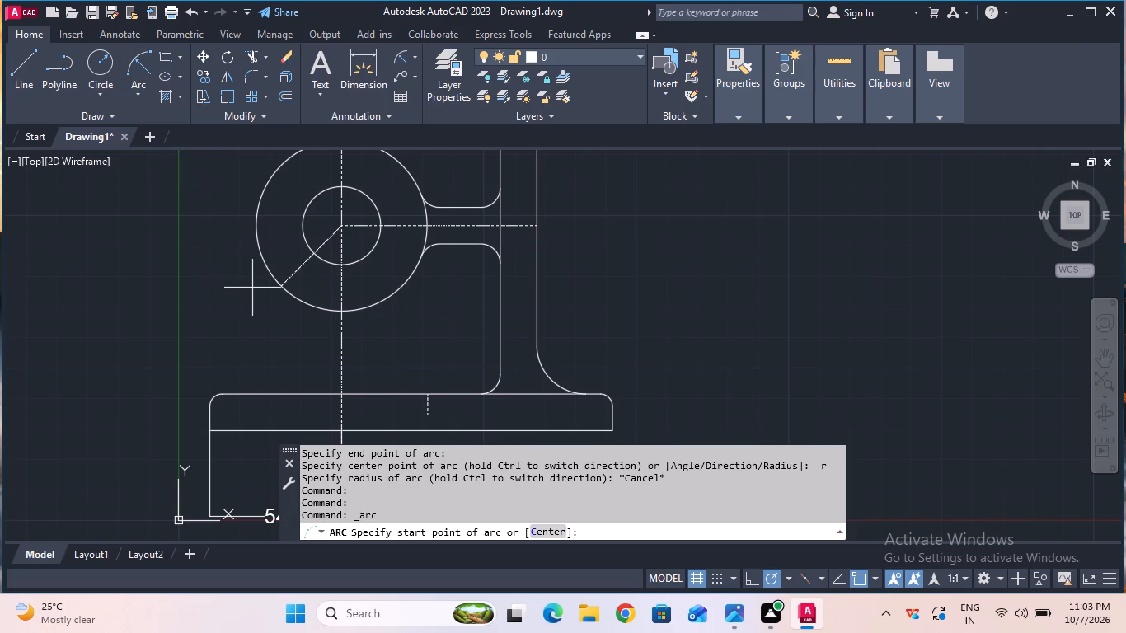
pyautogui.click(276, 288)
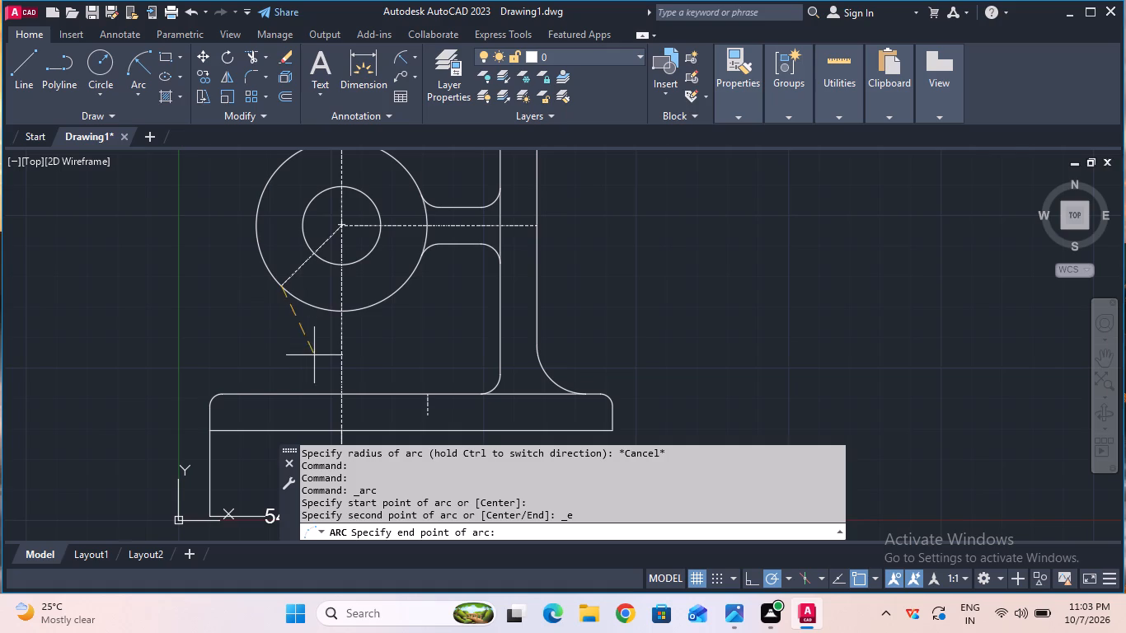
pyautogui.click(427, 396)
pyautogui.press('8')
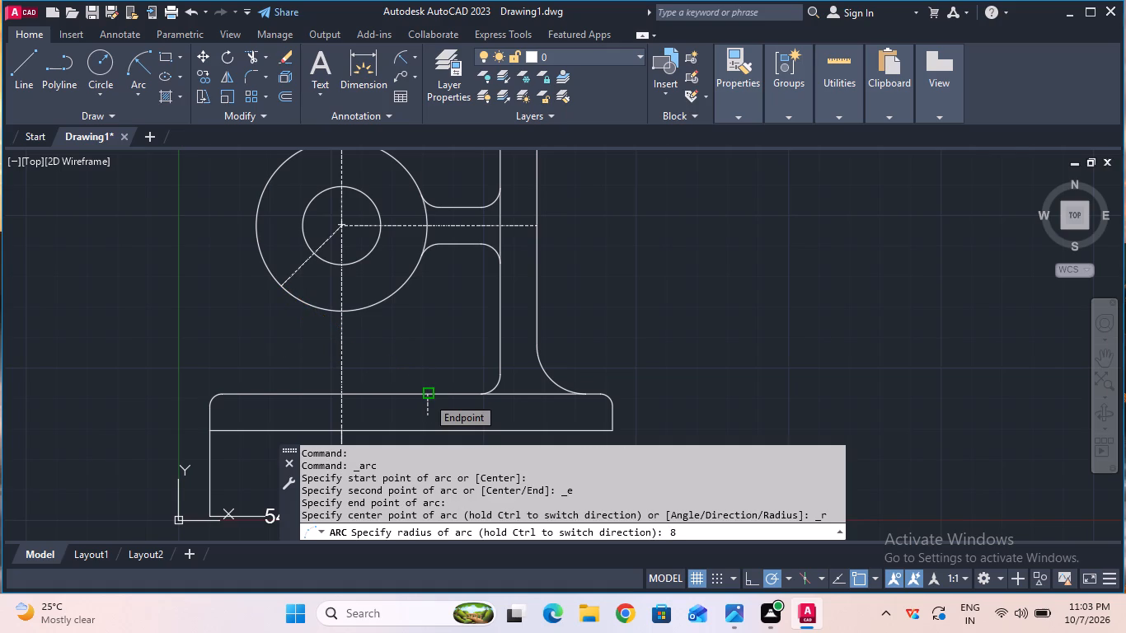
pyautogui.press('0')
pyautogui.press('Return')
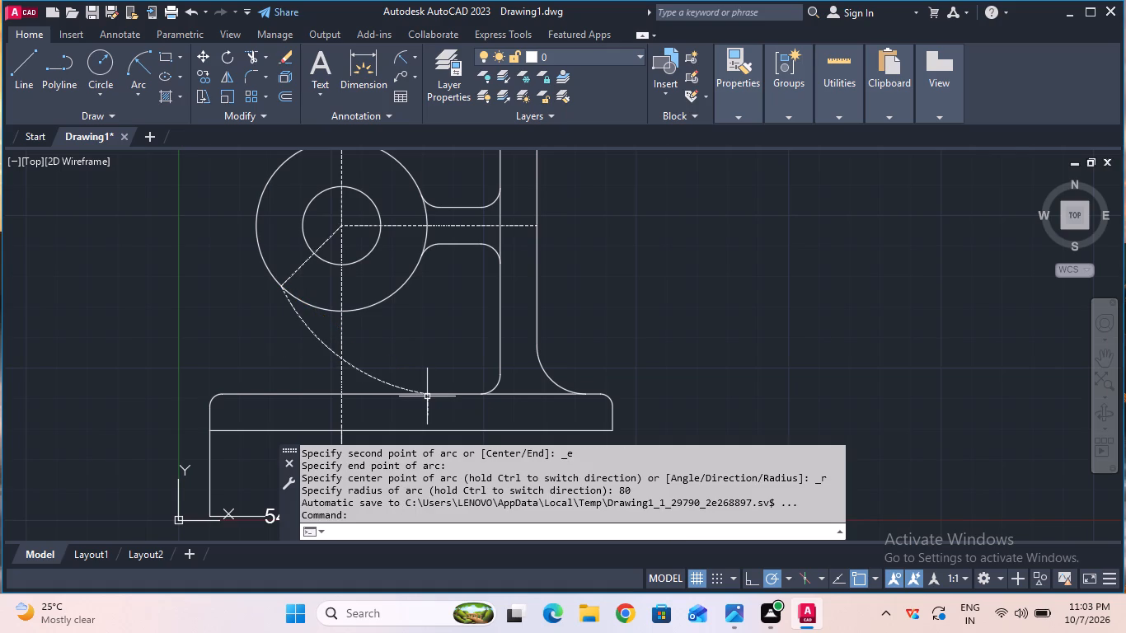
# Measure the radius of the new arc between the lower boss and the base.
pyautogui.click(427, 396)
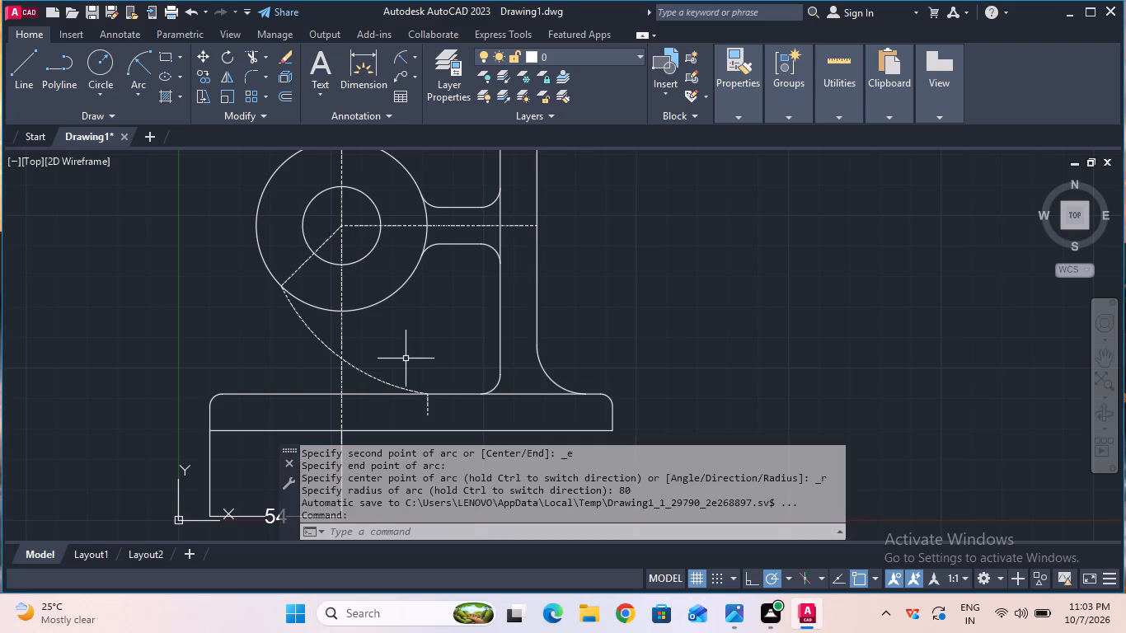
pyautogui.click(399, 54)
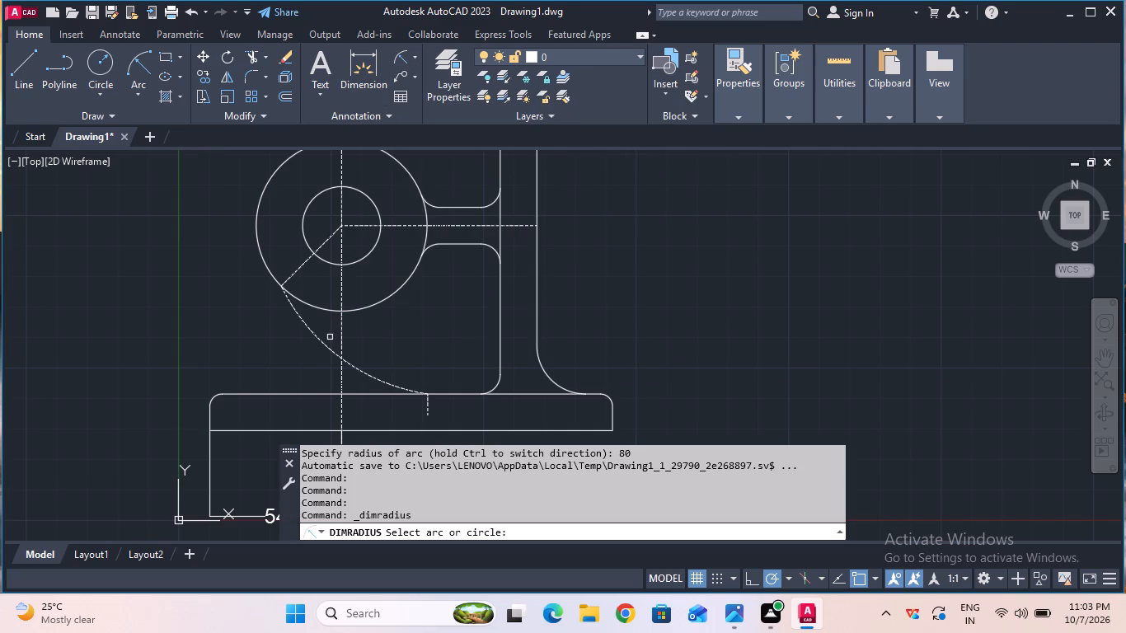
pyautogui.click(326, 346)
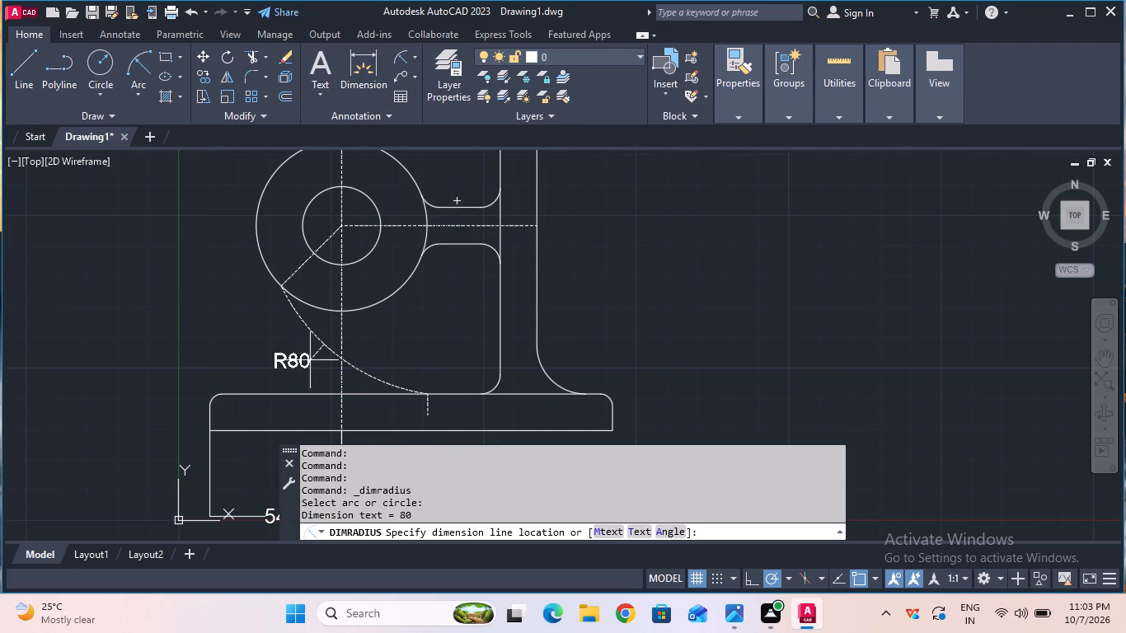
pyautogui.press('`')
pyautogui.press('Escape')
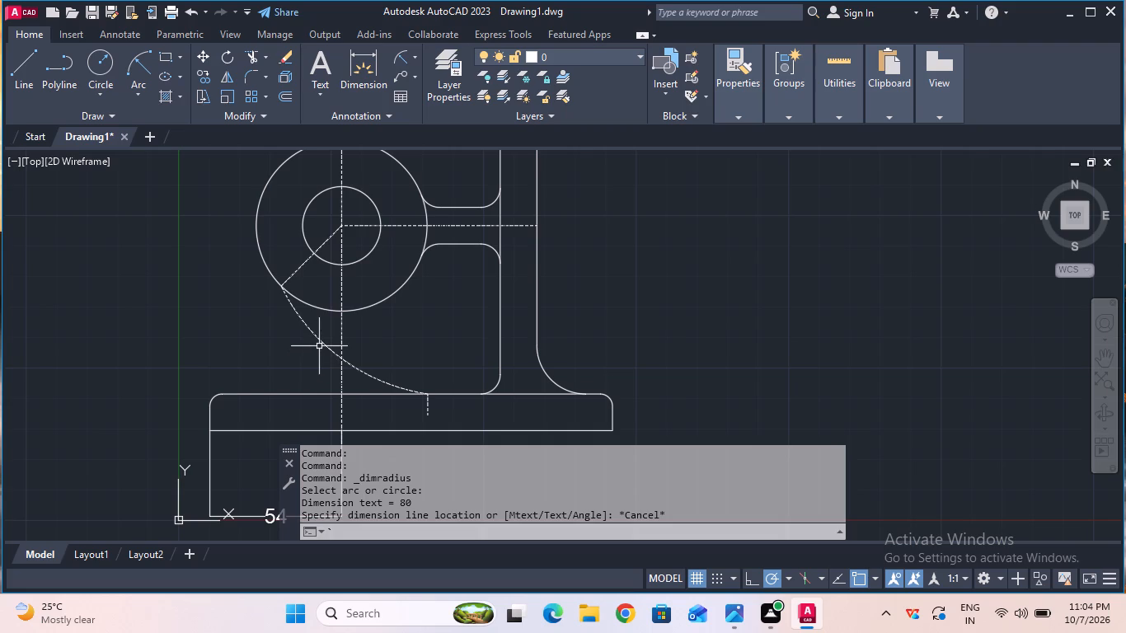
# Set the drawing's current linetype to ByBlock.
pyautogui.click(321, 340)
pyautogui.click(350, 367)
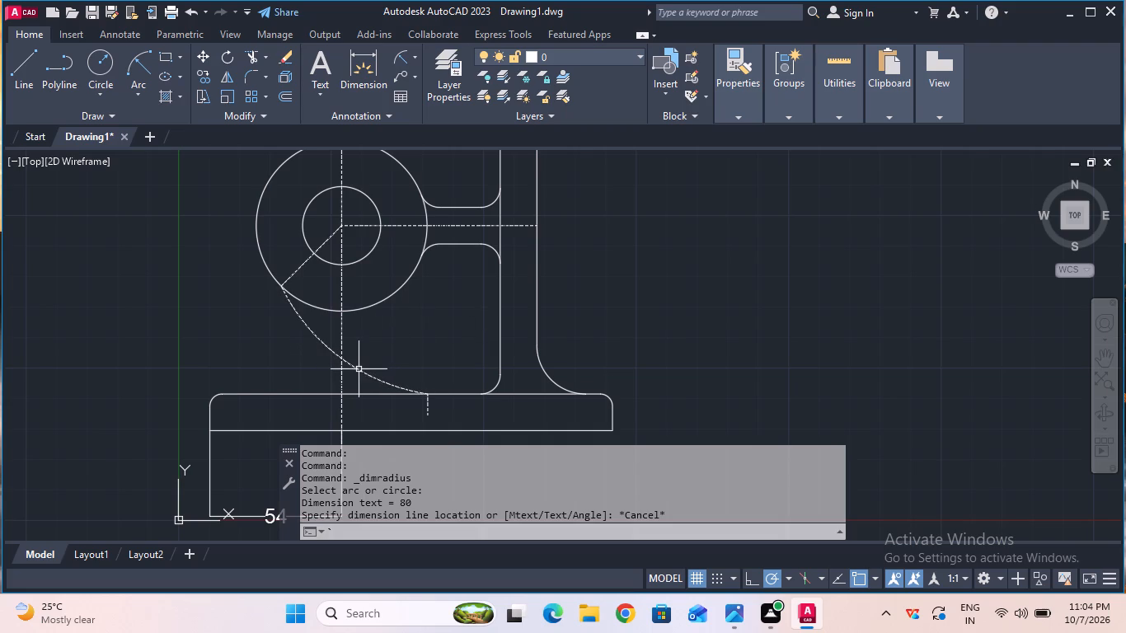
pyautogui.click(359, 369)
pyautogui.click(358, 369)
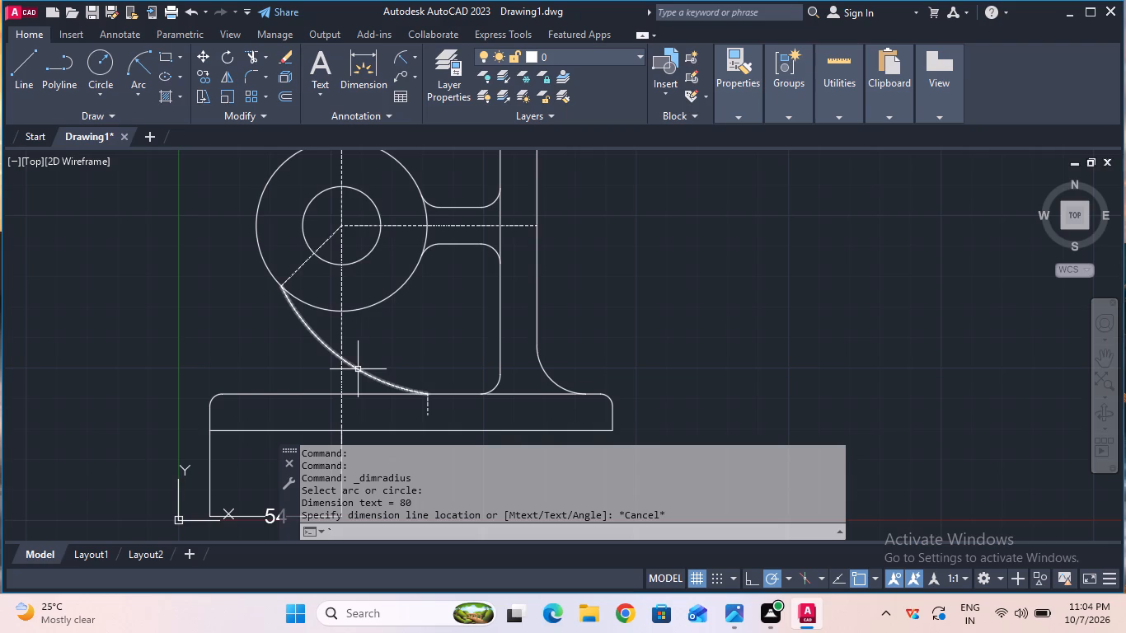
pyautogui.click(717, 99)
pyautogui.click(785, 171)
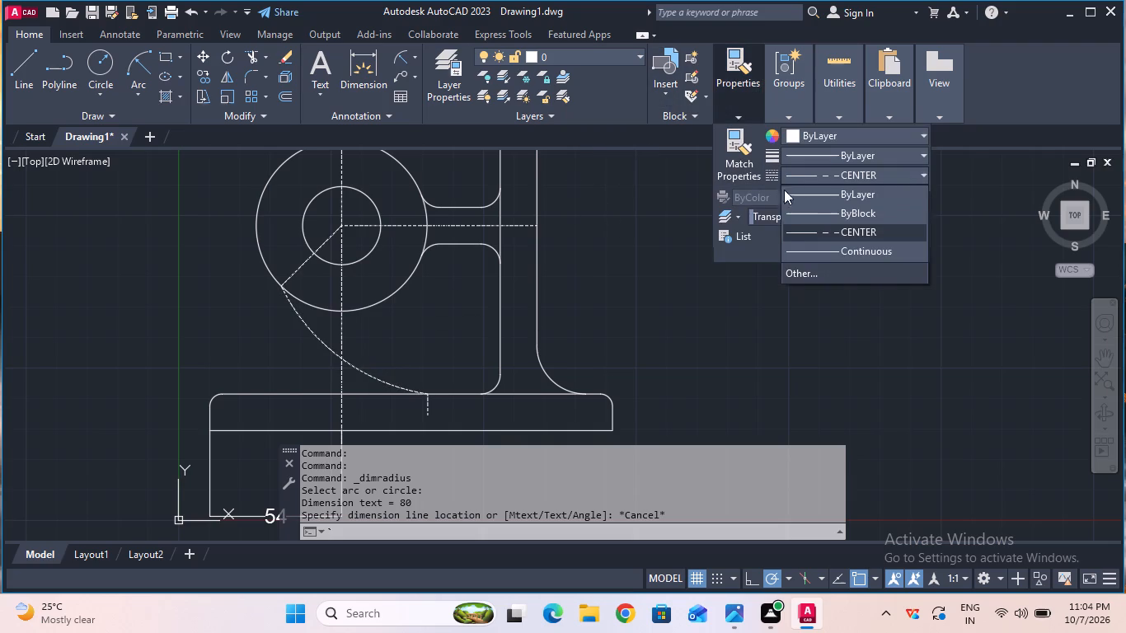
pyautogui.click(786, 213)
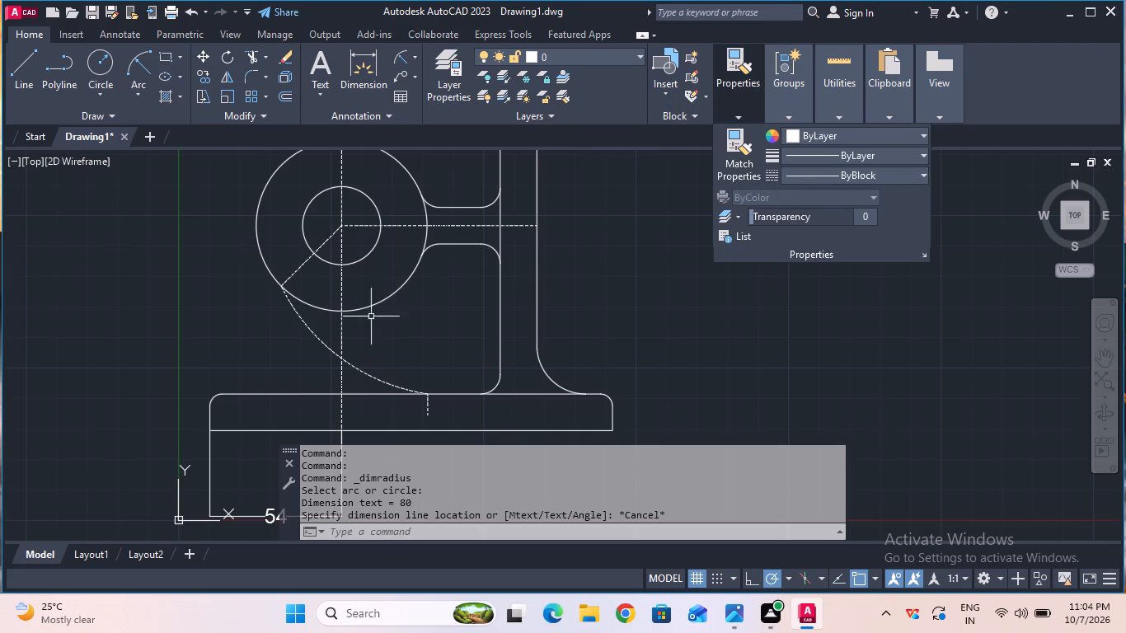
# Change the linetype of the arc between the lower boss and the base to ByBlock.
pyautogui.click(353, 363)
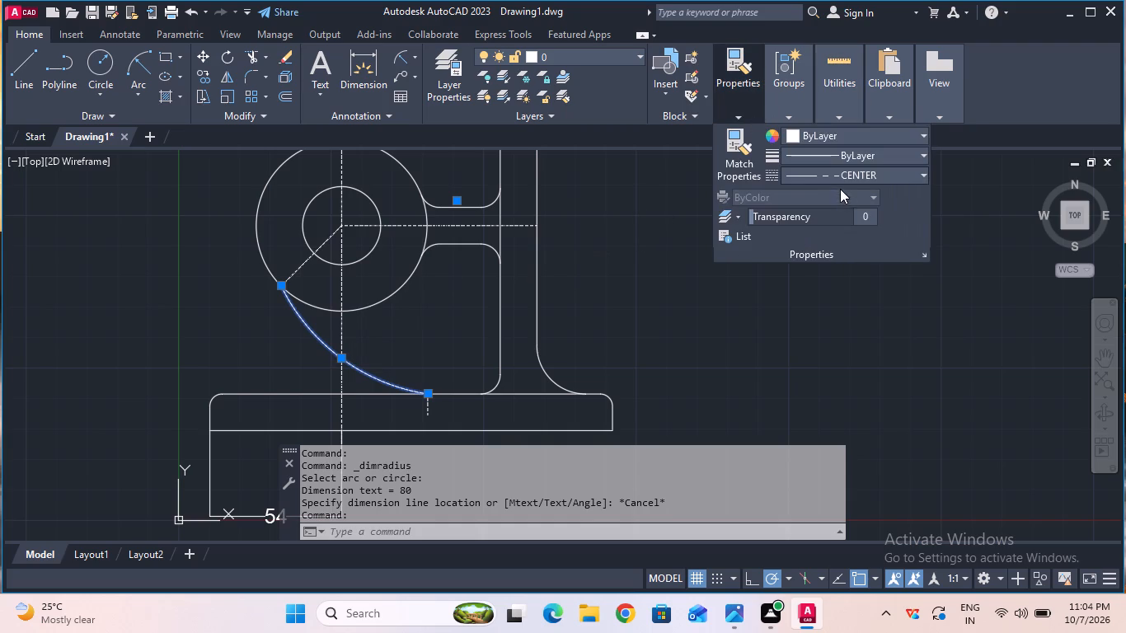
pyautogui.doubleClick(842, 180)
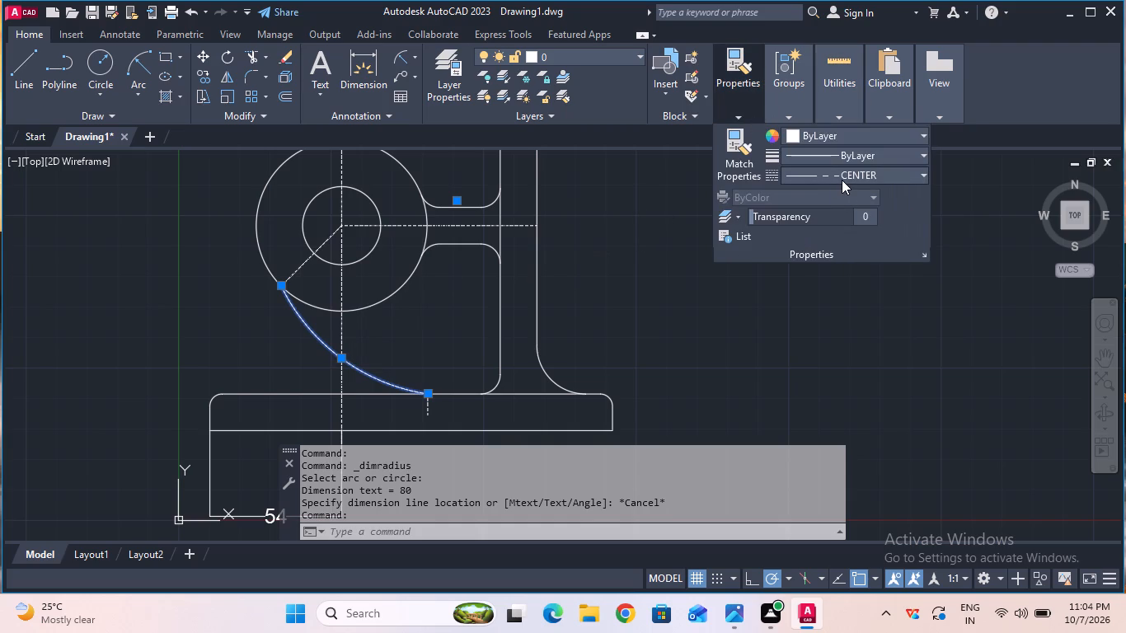
pyautogui.click(842, 180)
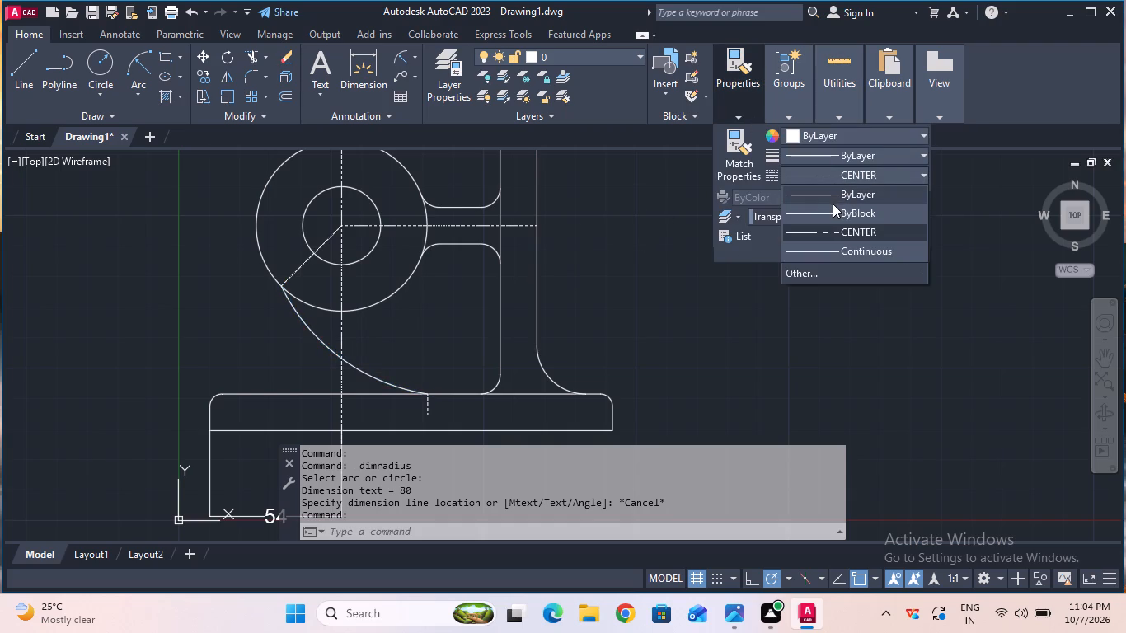
pyautogui.click(828, 206)
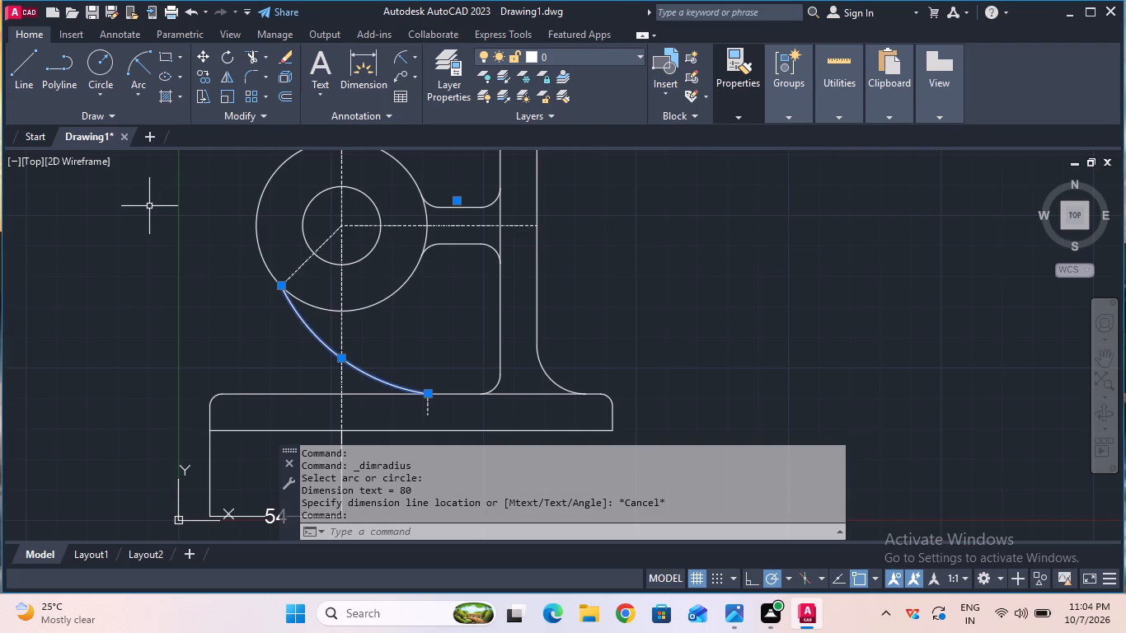
pyautogui.press('Escape')
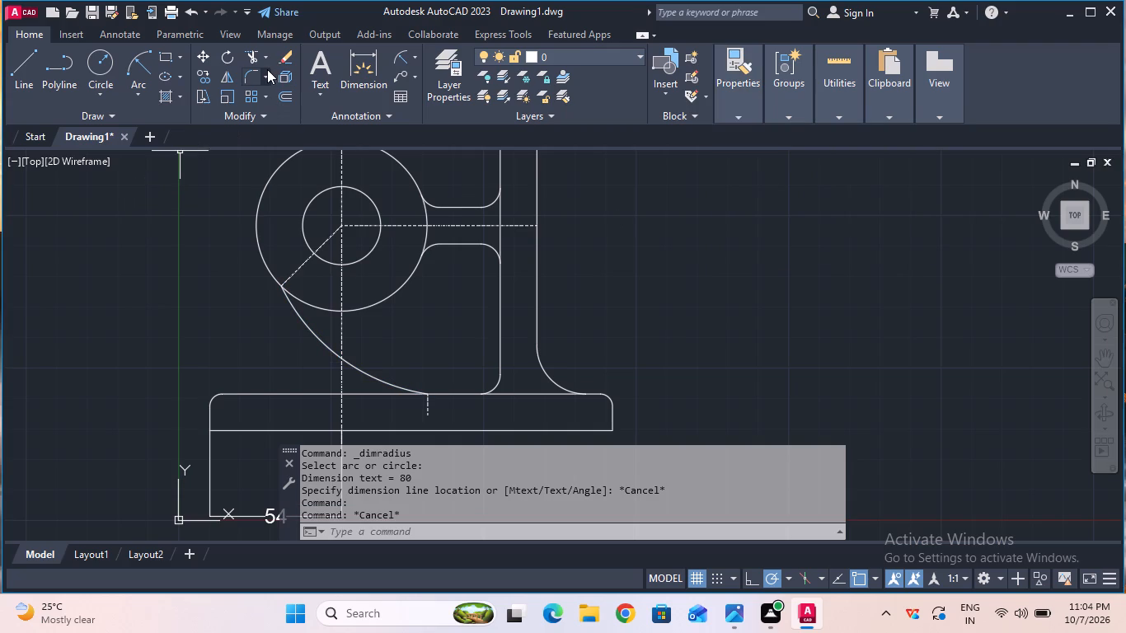
# Trim away the short dashed vertical line below the arc's lower end on the base's top edge.
pyautogui.click(244, 48)
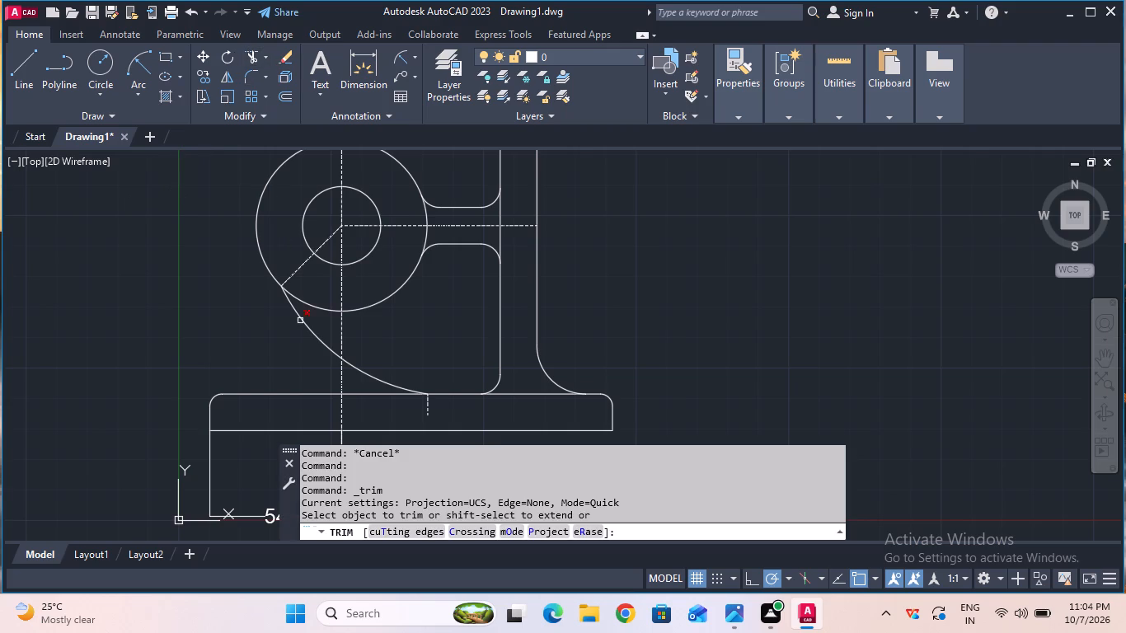
pyautogui.click(415, 422)
pyautogui.click(426, 407)
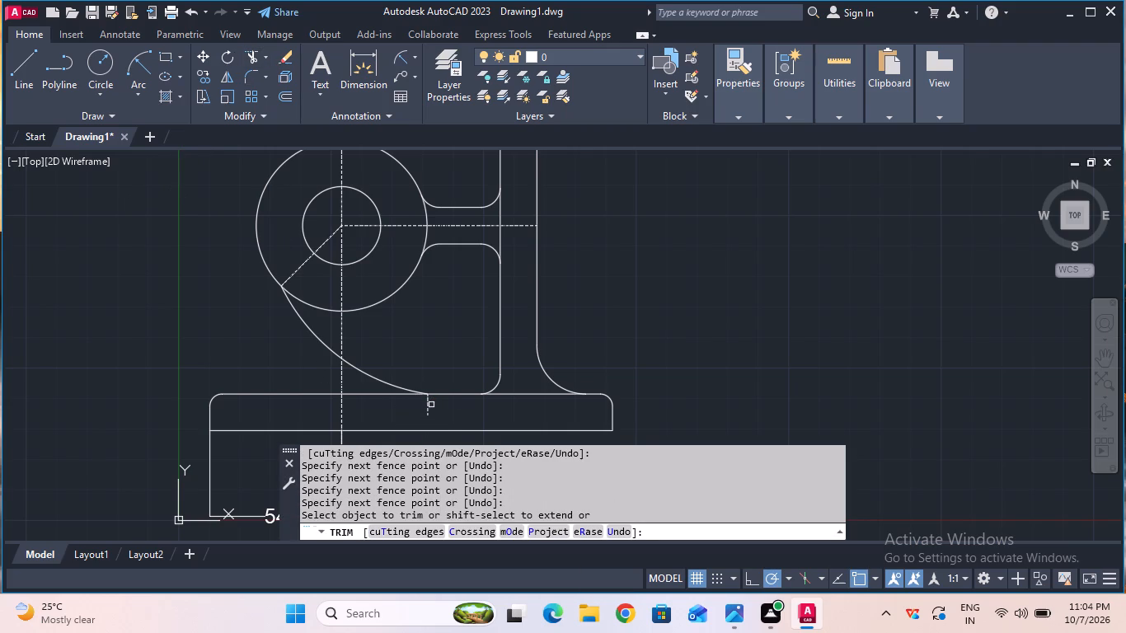
pyautogui.moveTo(431, 405); pyautogui.dragTo(421, 409)
pyautogui.click(421, 409)
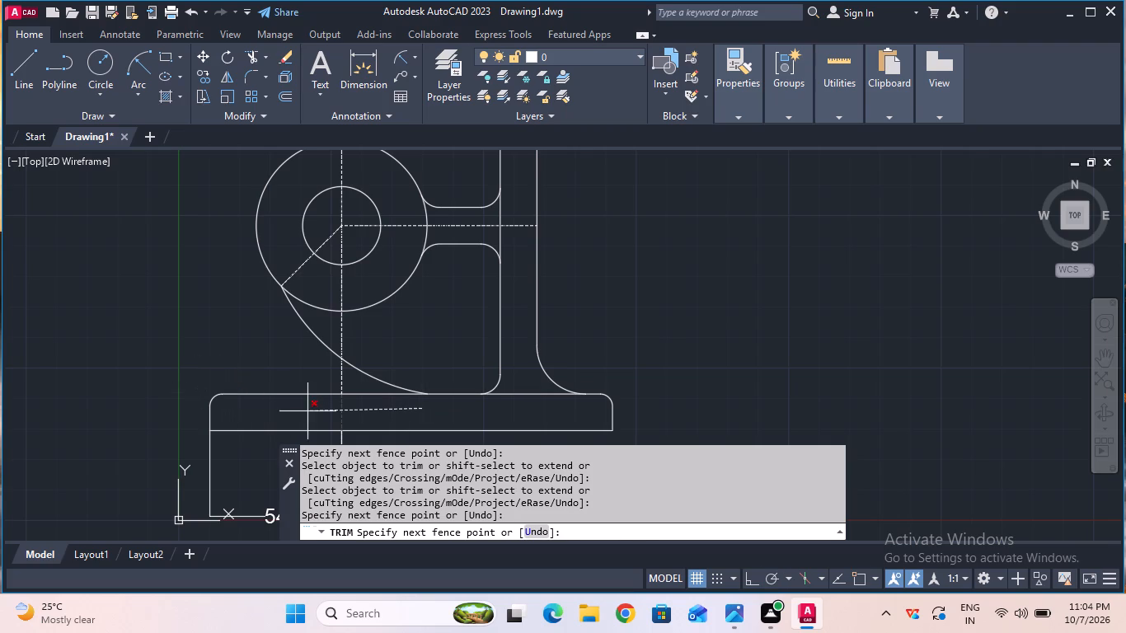
pyautogui.press('Escape')
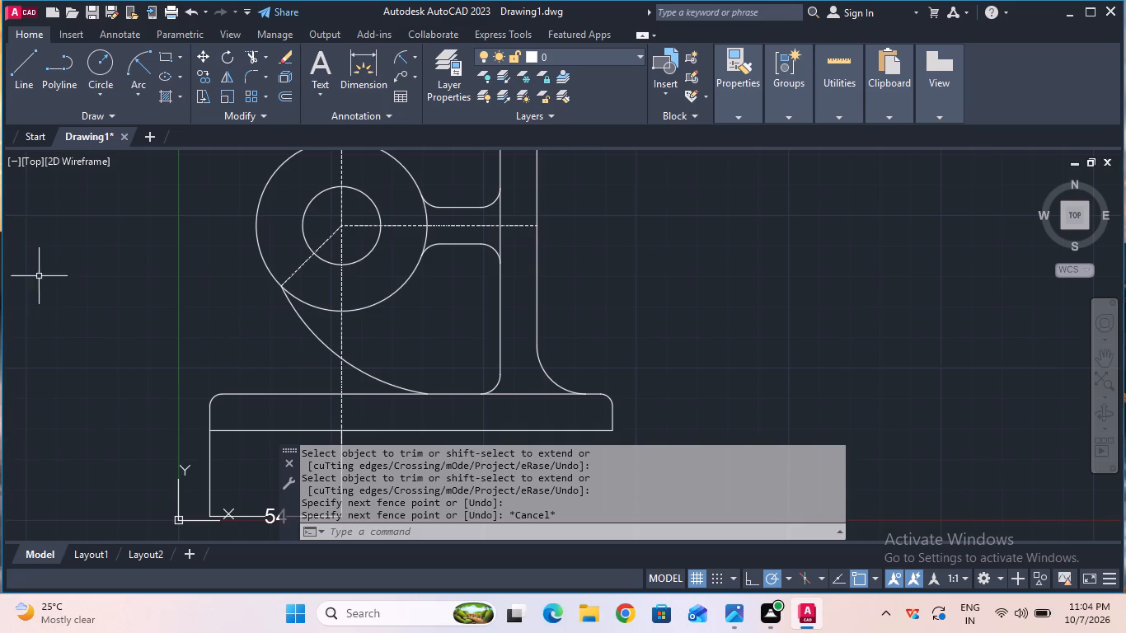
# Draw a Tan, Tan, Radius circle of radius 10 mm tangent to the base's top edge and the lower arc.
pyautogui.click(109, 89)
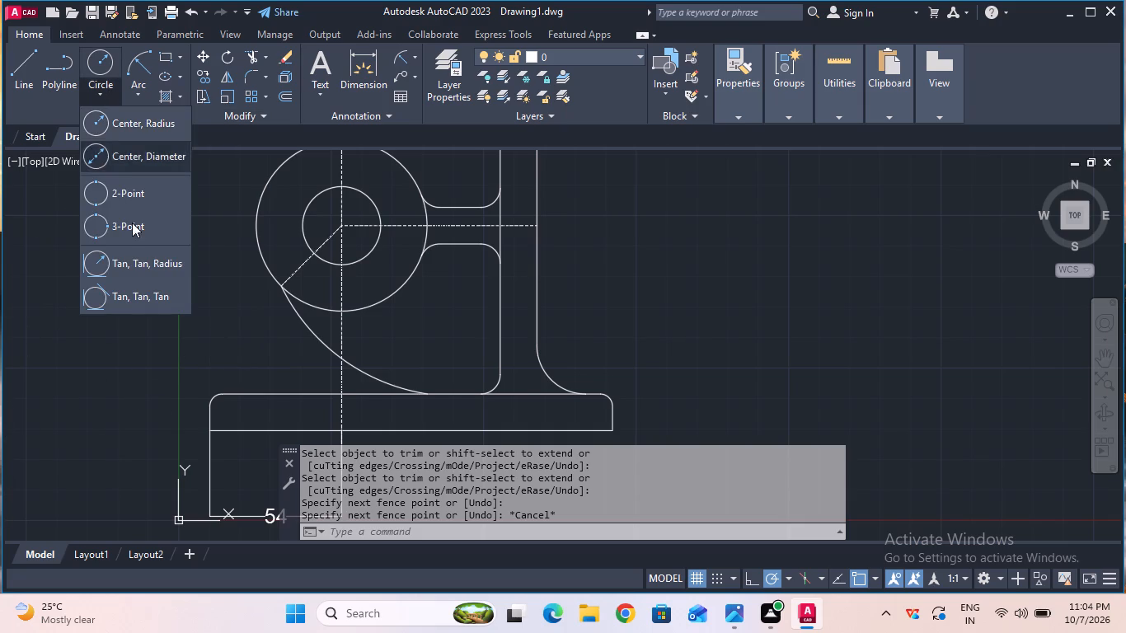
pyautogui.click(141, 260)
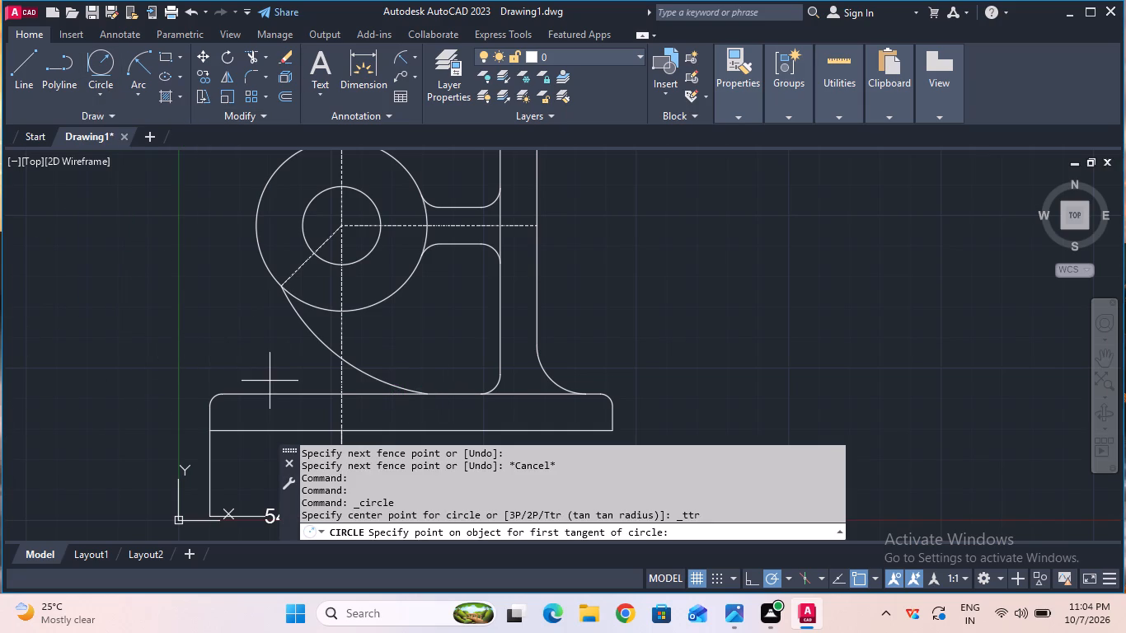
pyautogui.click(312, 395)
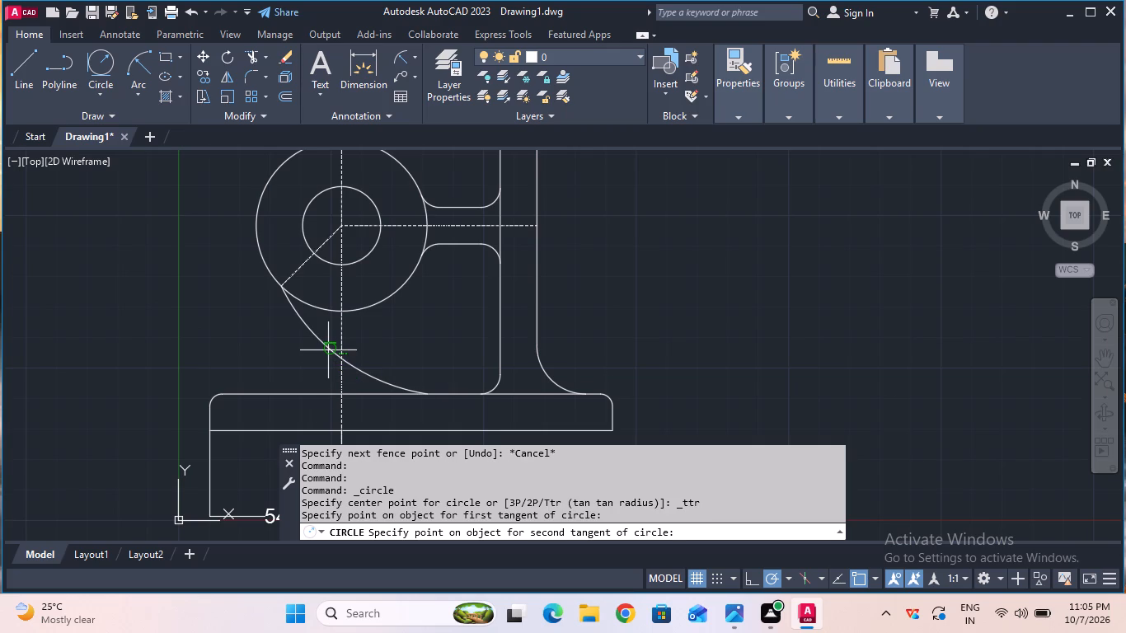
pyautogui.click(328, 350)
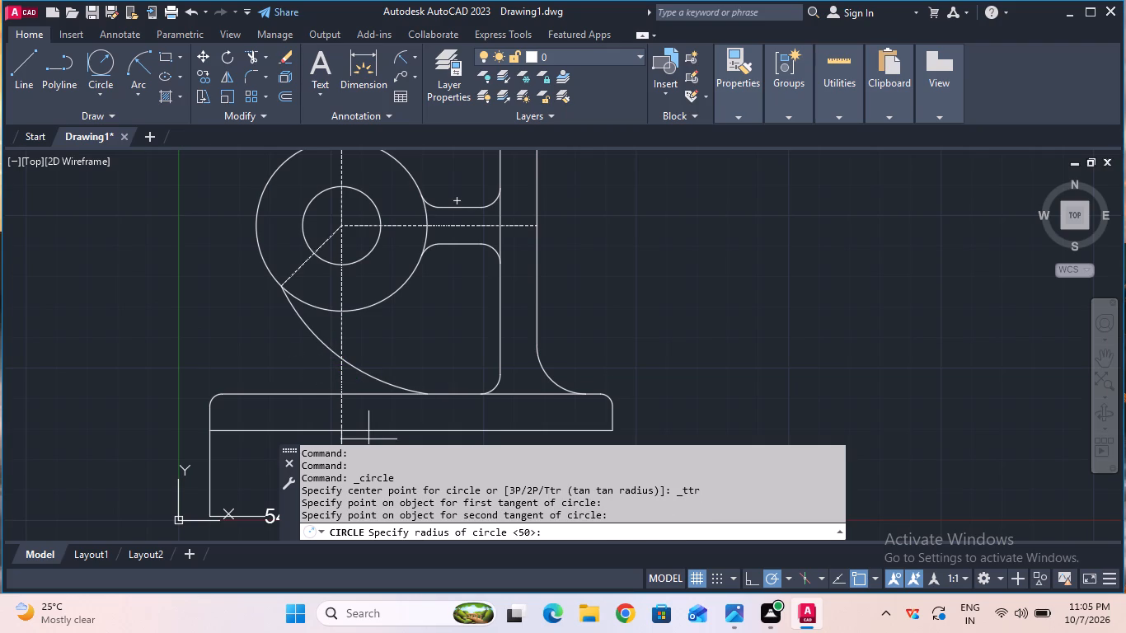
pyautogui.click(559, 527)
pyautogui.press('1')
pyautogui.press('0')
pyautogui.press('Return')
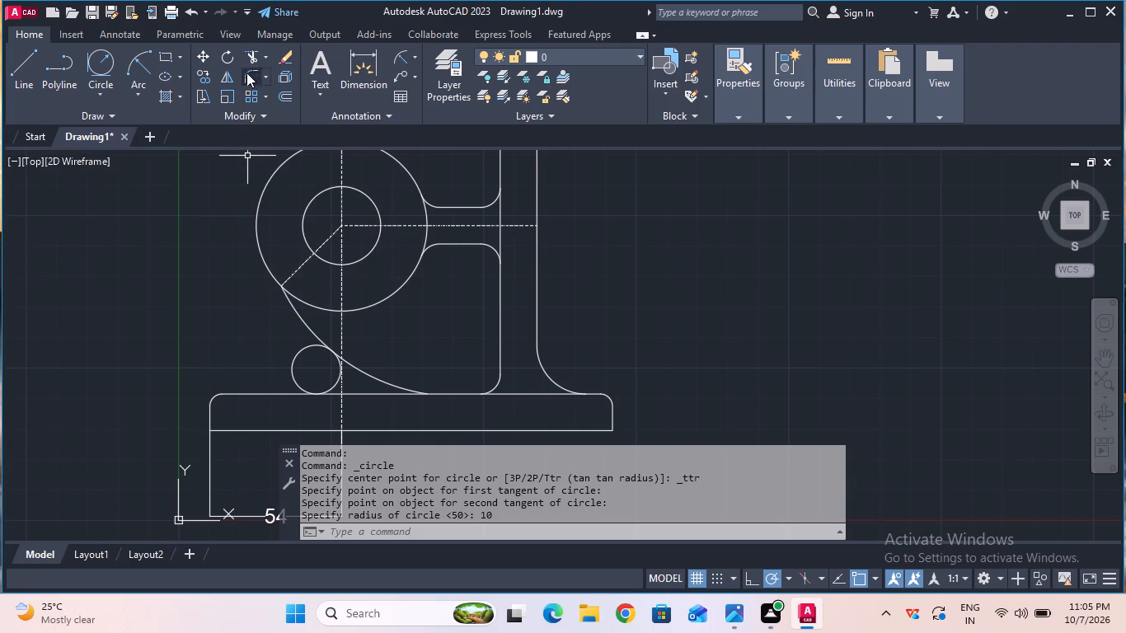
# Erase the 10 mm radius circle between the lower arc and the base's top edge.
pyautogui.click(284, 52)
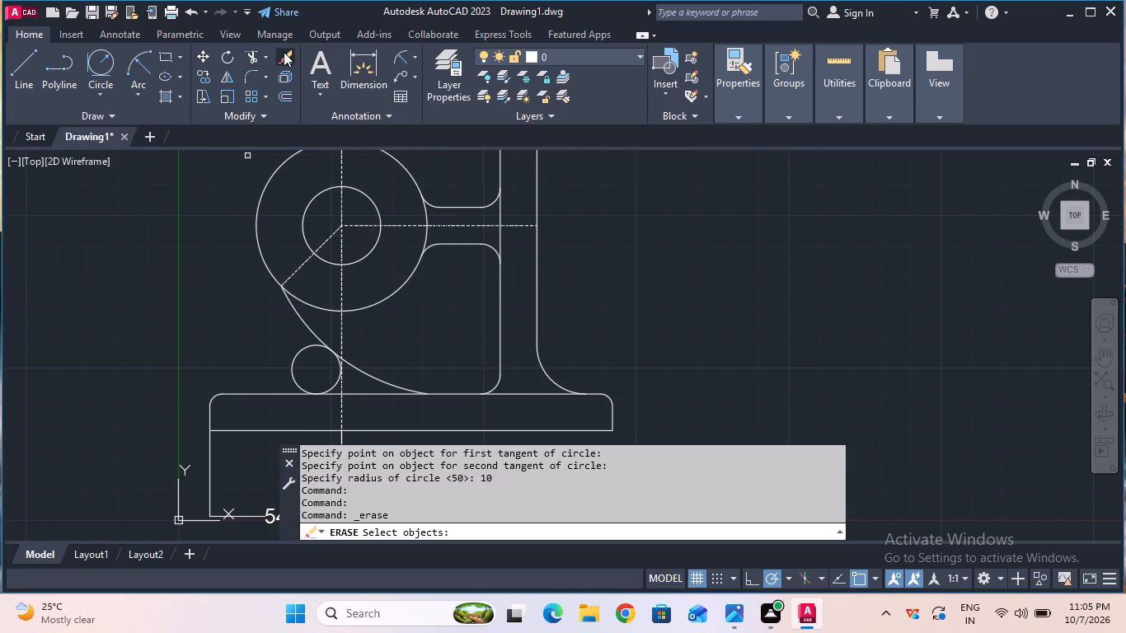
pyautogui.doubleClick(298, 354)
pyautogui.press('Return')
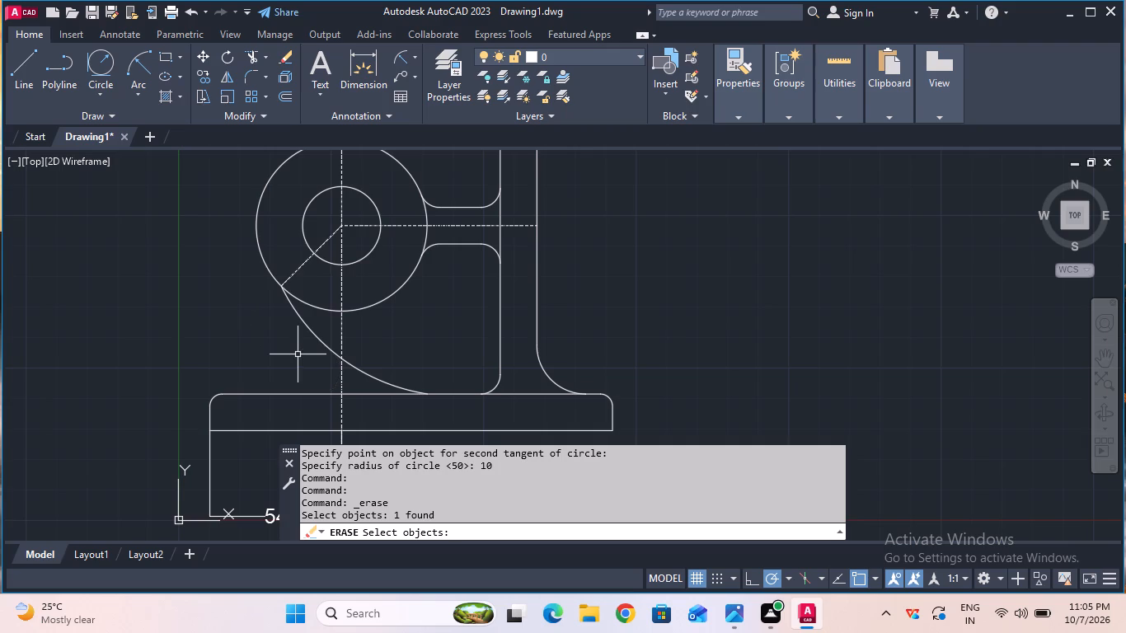
# Move the lower arc 5 mm at 180° from its upper endpoint, along the base's top edge.
pyautogui.scroll(1, 298, 354)
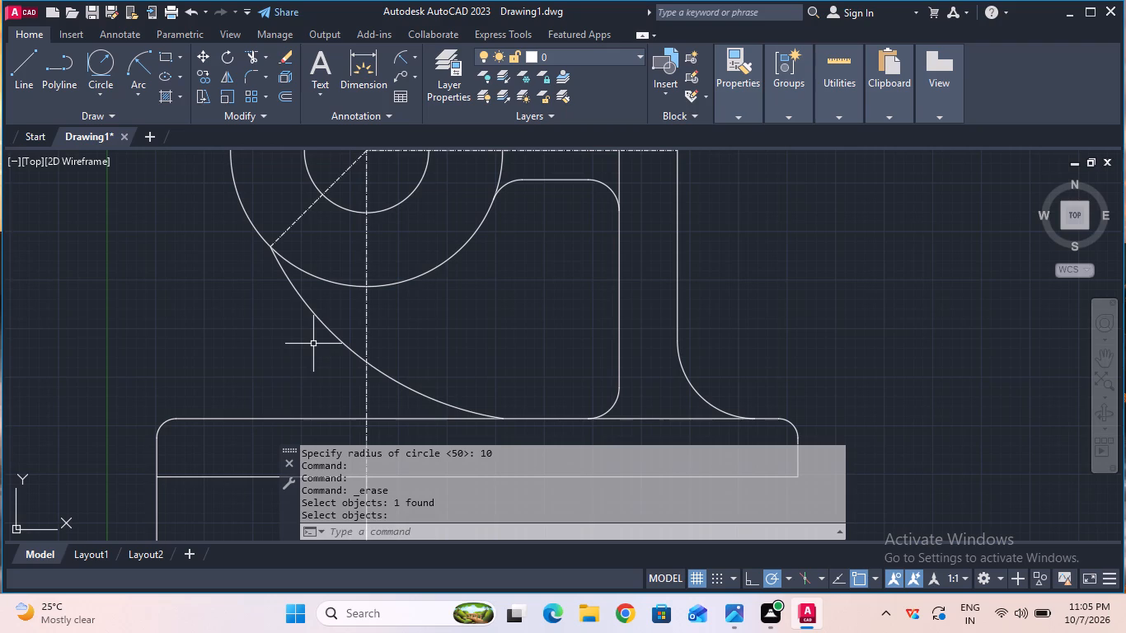
pyautogui.click(197, 54)
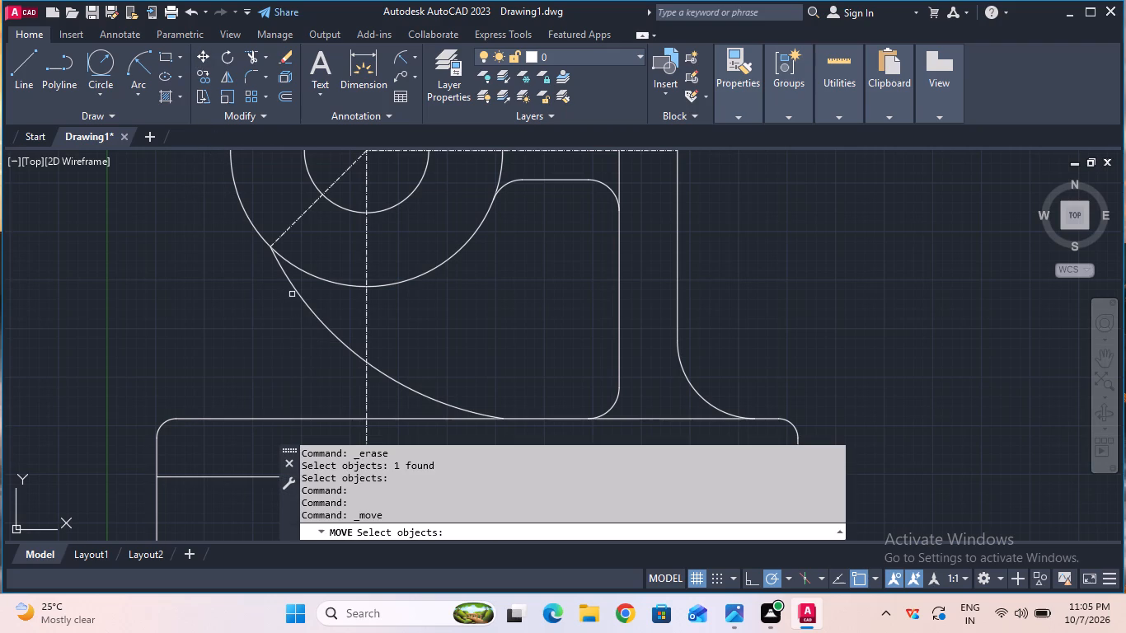
pyautogui.click(296, 290)
pyautogui.press('Return')
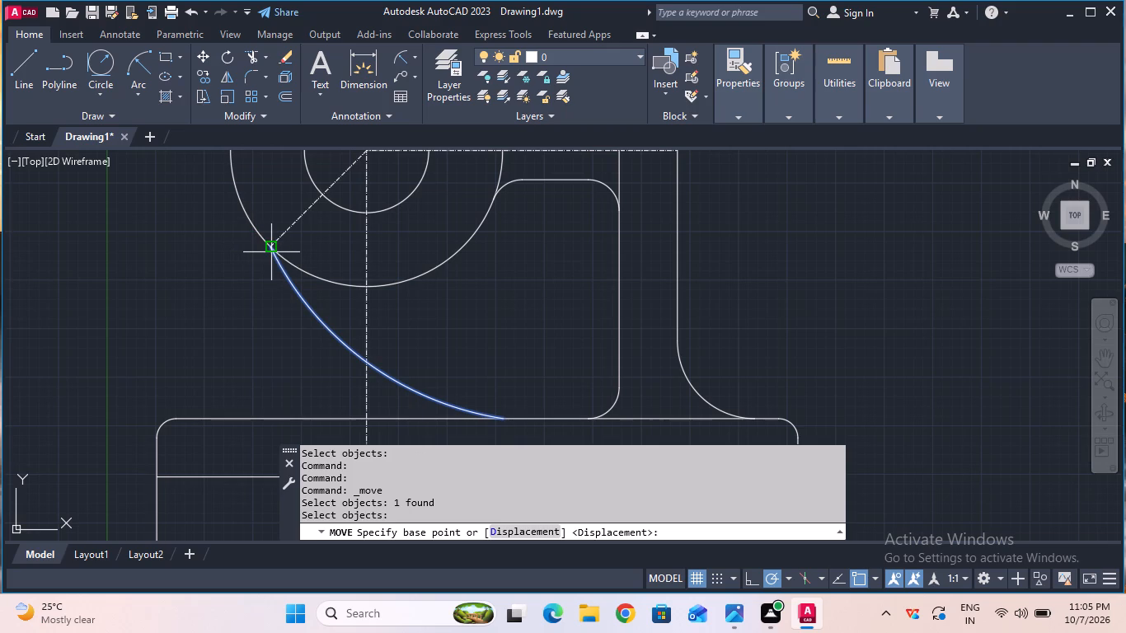
pyautogui.doubleClick(269, 252)
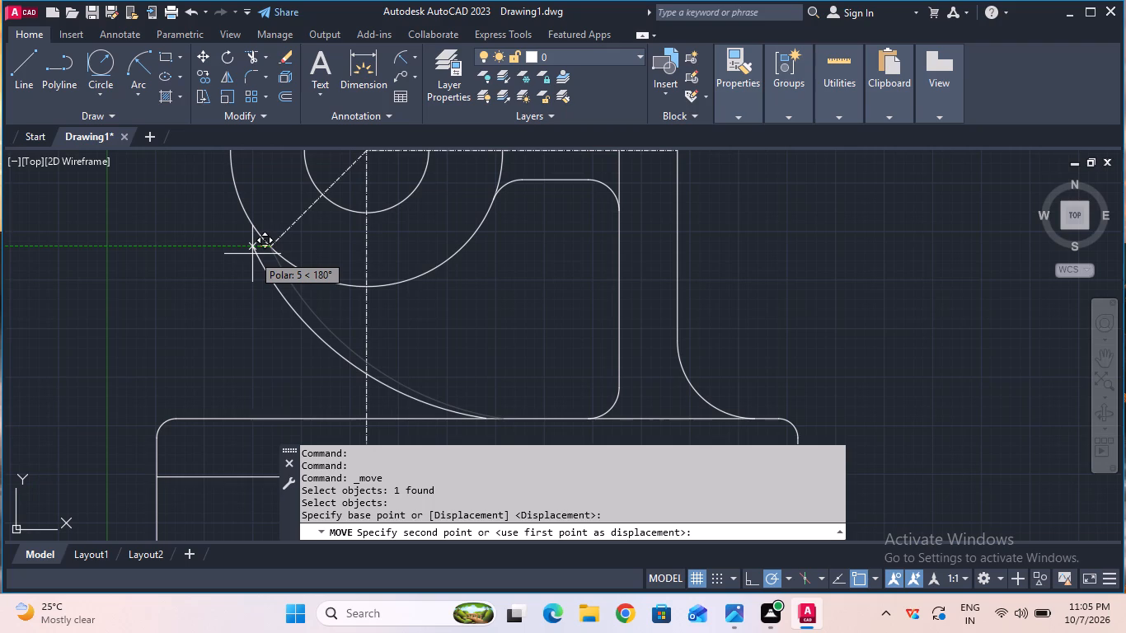
pyautogui.doubleClick(252, 254)
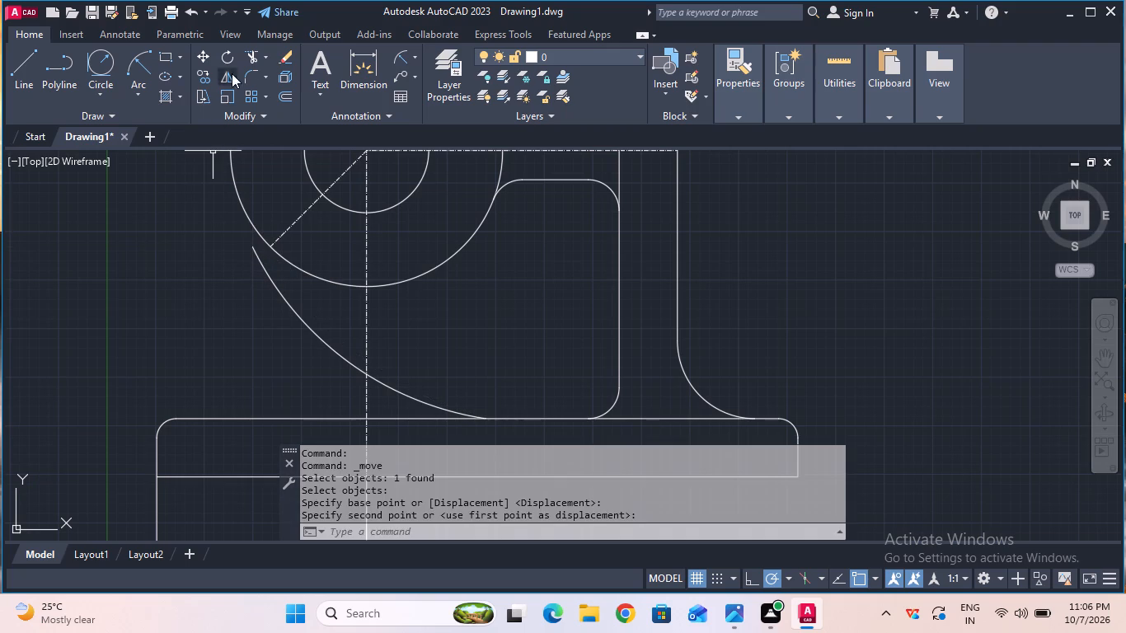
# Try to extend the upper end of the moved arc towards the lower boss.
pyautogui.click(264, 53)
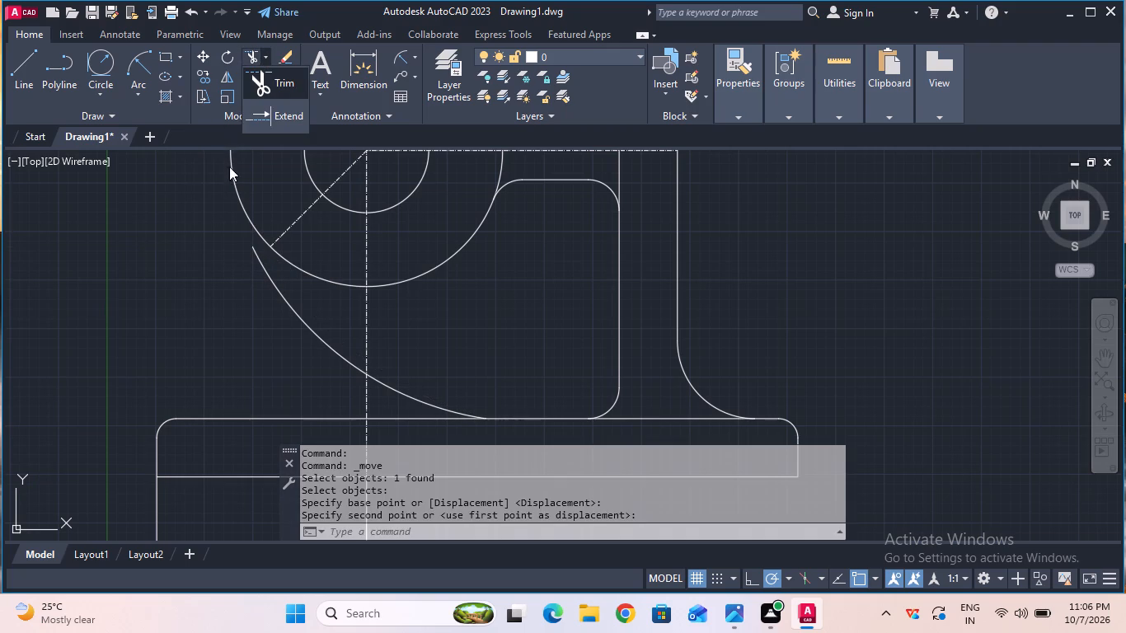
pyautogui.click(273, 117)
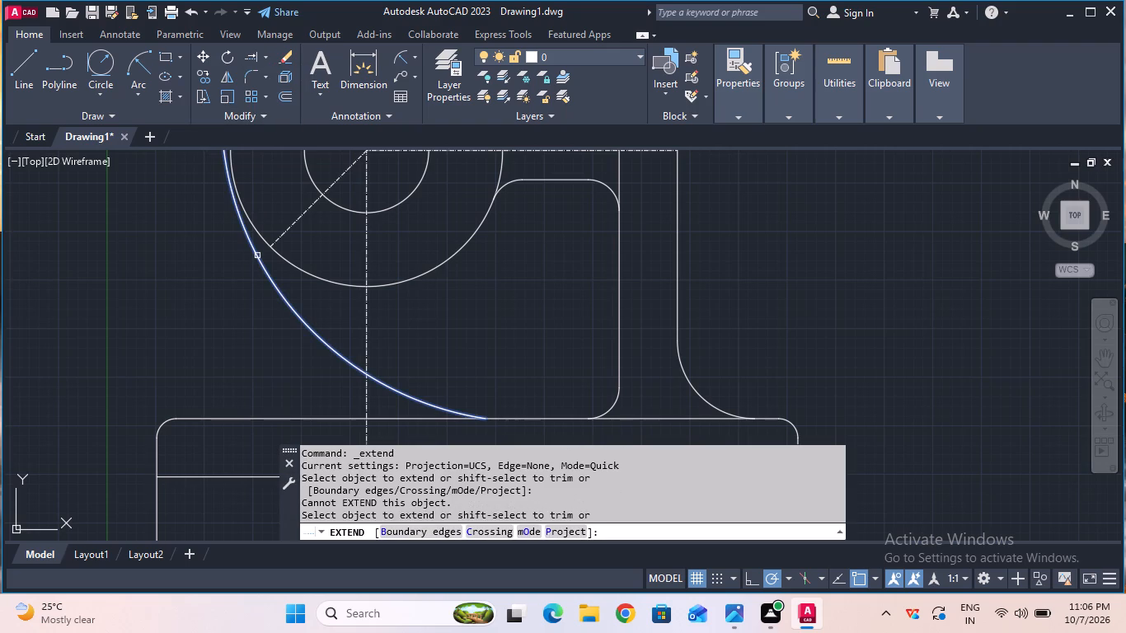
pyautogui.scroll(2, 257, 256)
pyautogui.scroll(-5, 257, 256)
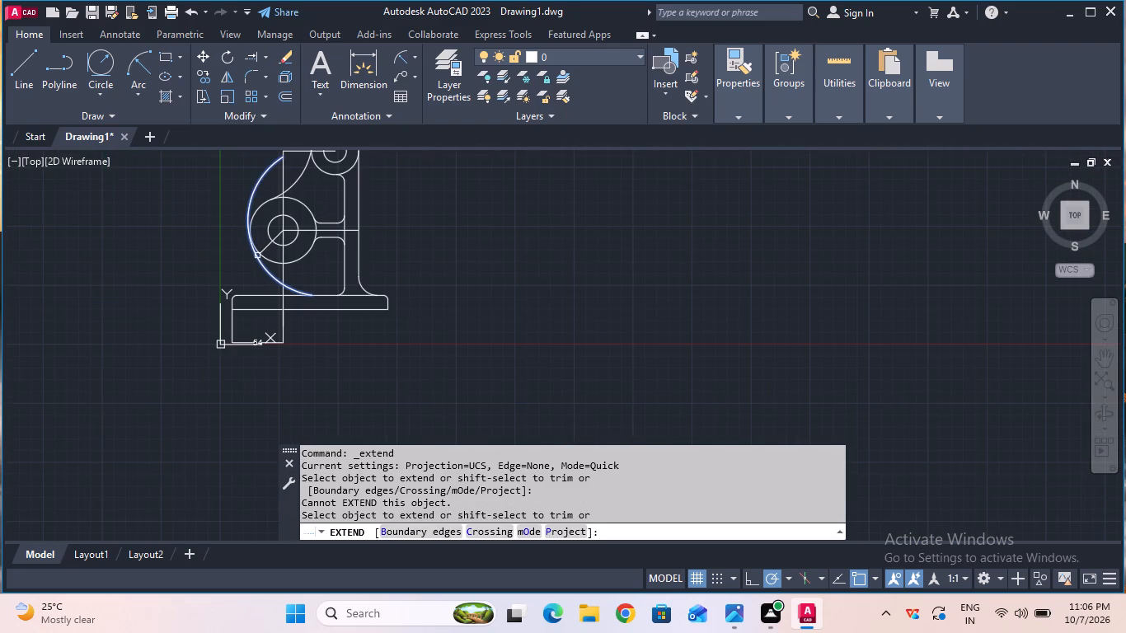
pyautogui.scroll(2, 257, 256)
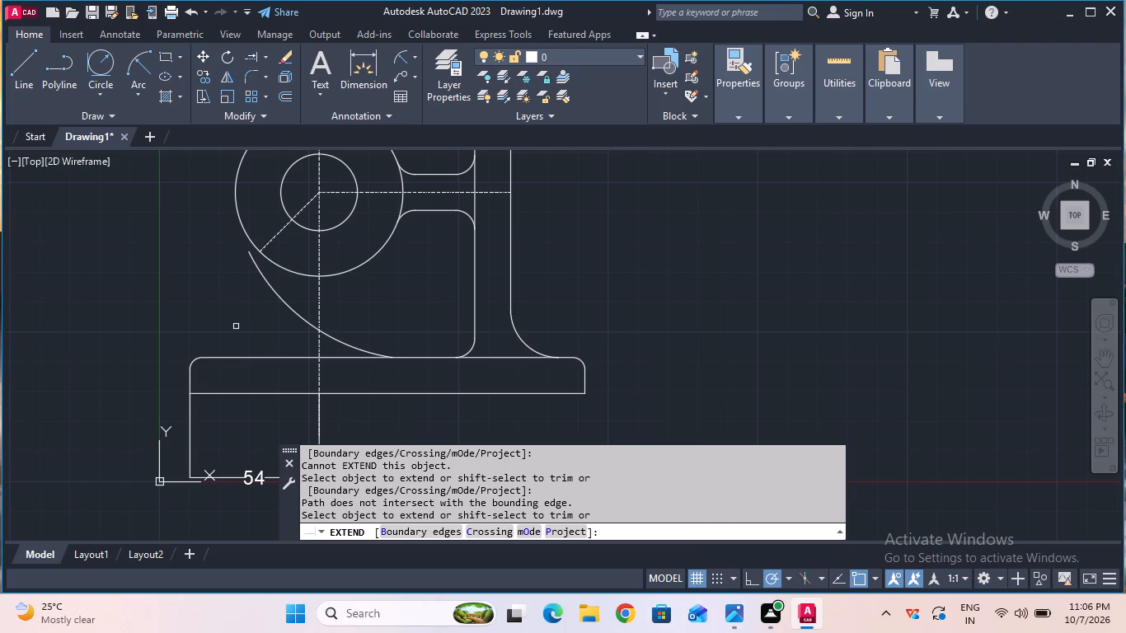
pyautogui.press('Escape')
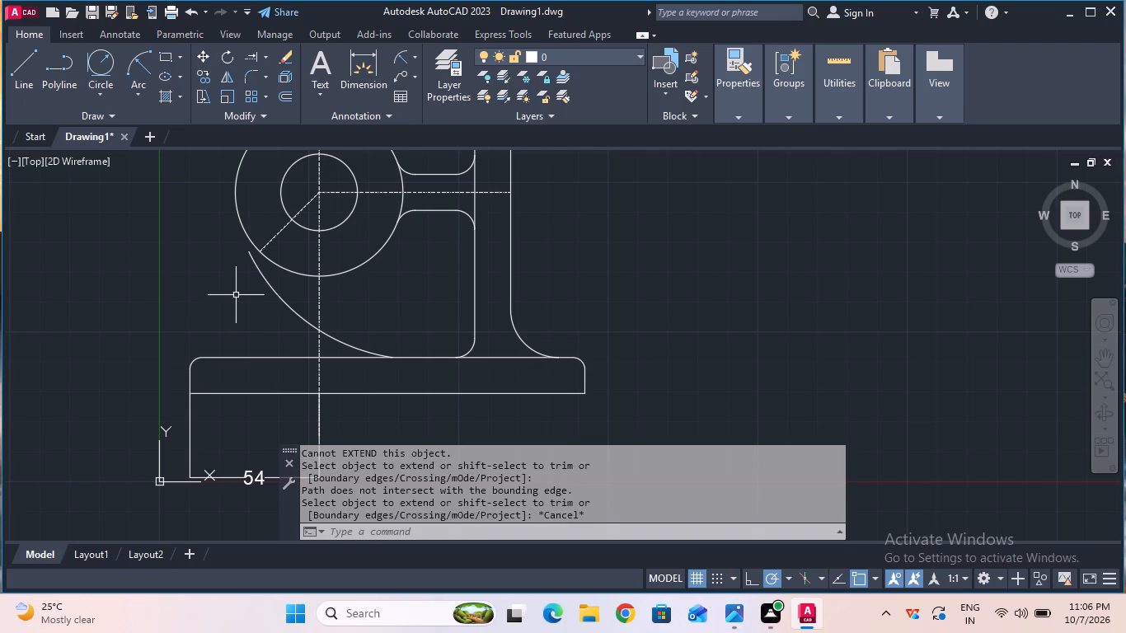
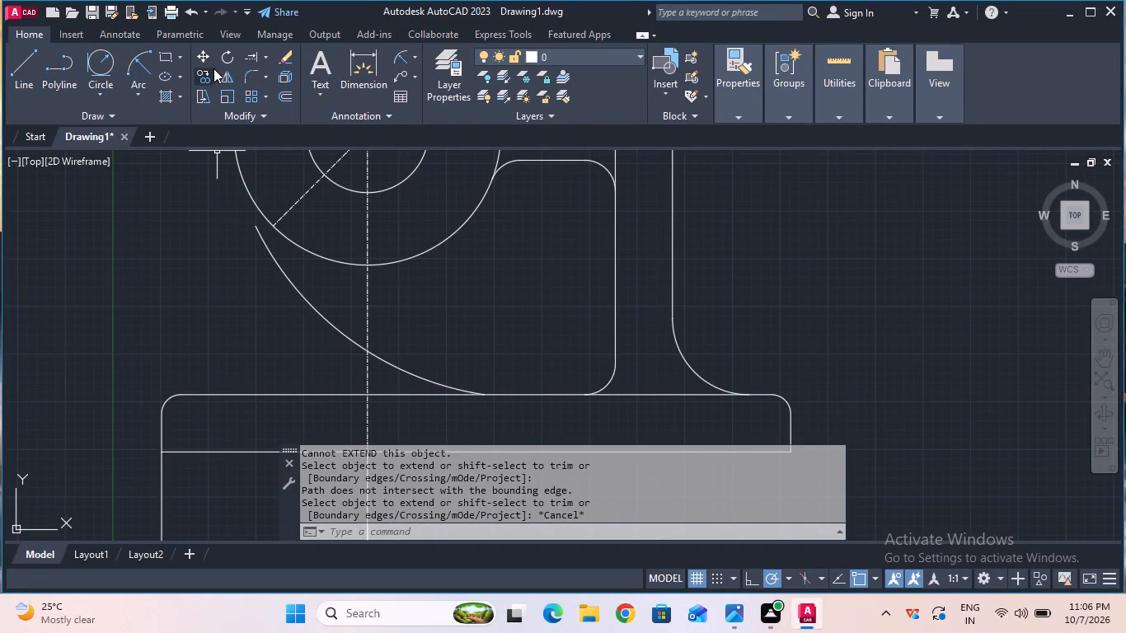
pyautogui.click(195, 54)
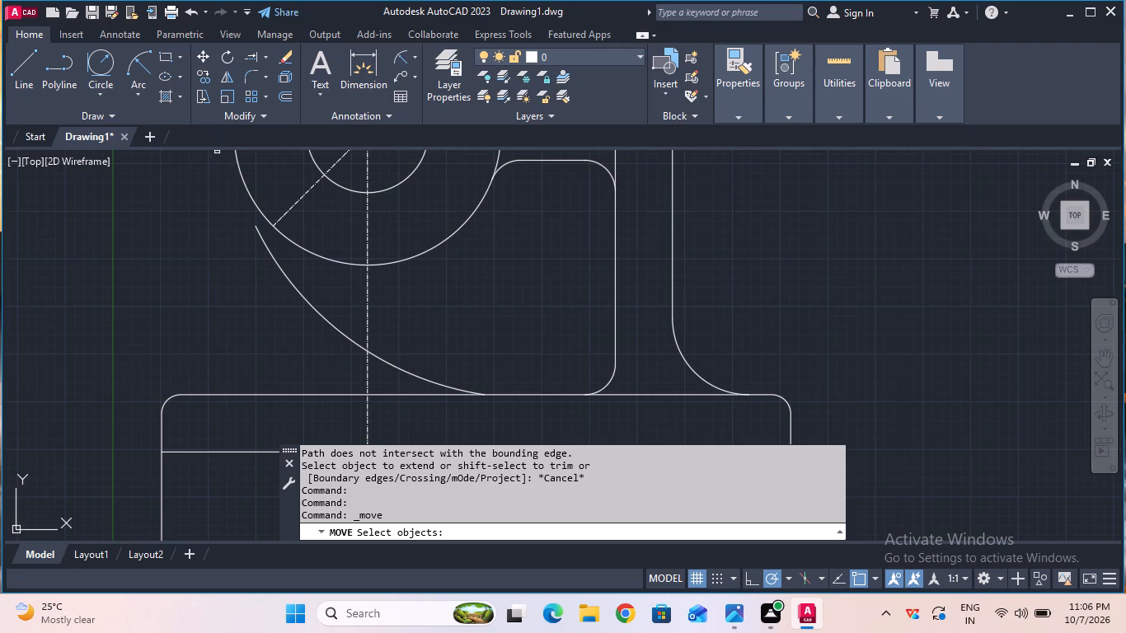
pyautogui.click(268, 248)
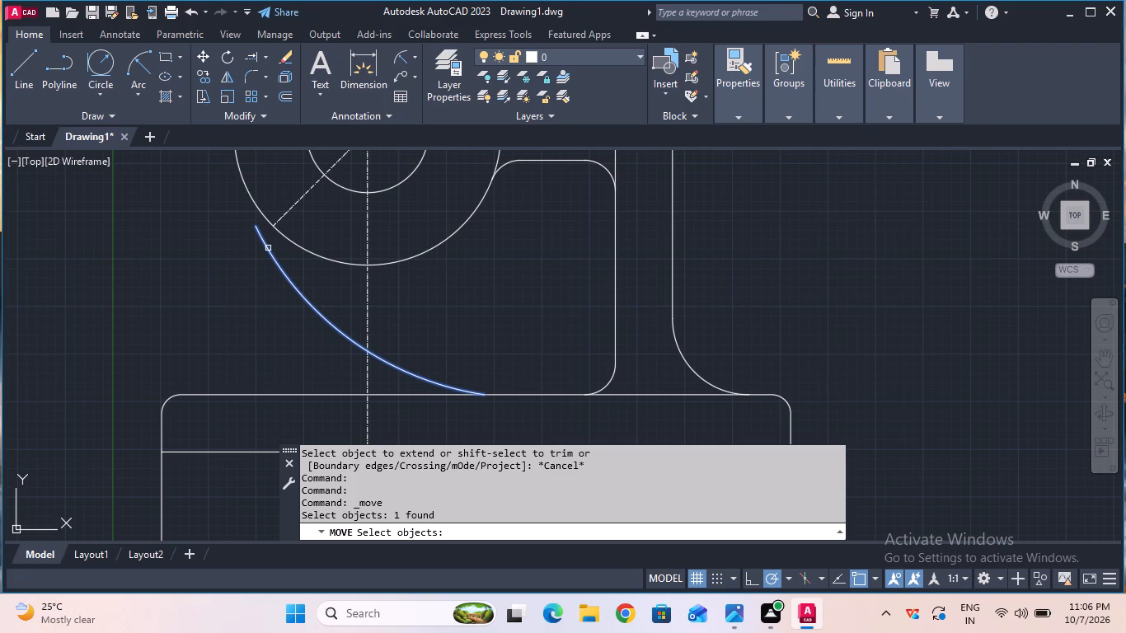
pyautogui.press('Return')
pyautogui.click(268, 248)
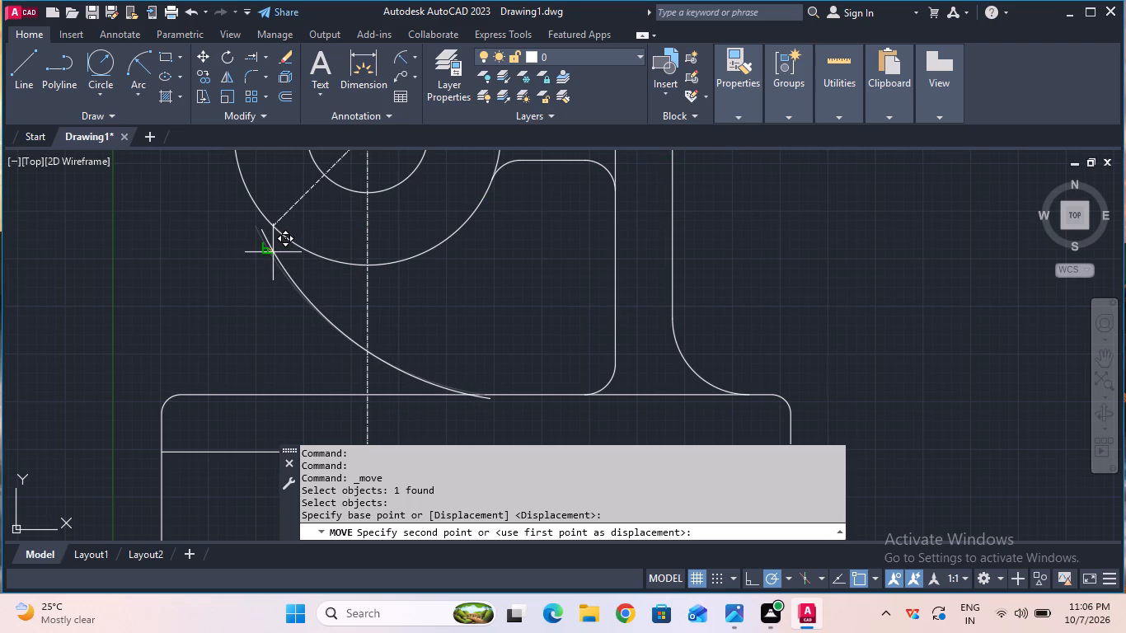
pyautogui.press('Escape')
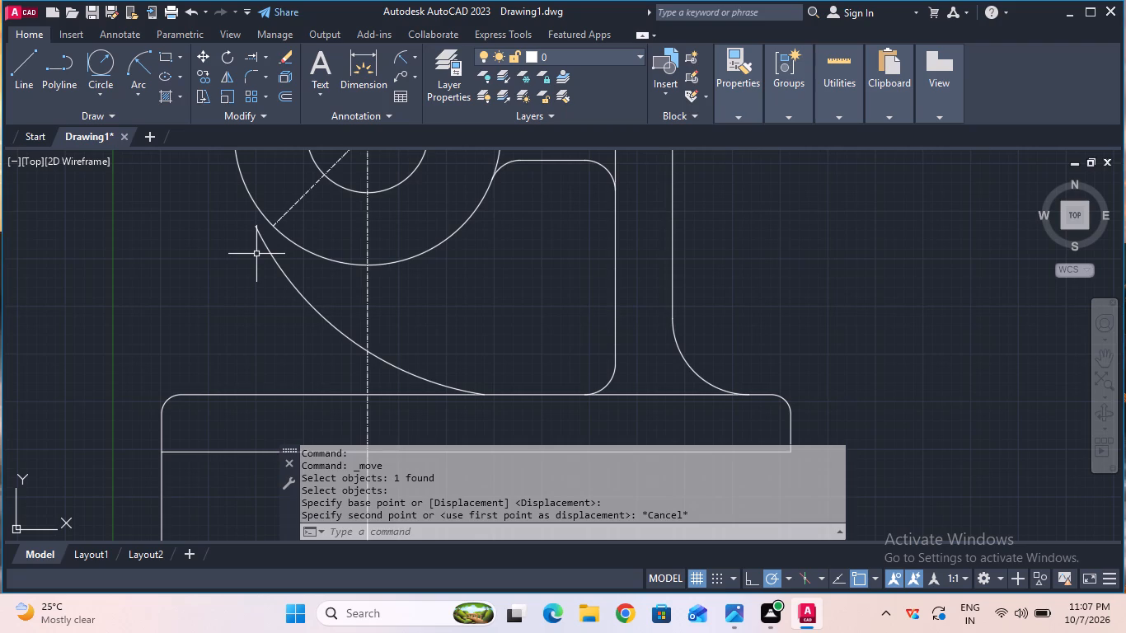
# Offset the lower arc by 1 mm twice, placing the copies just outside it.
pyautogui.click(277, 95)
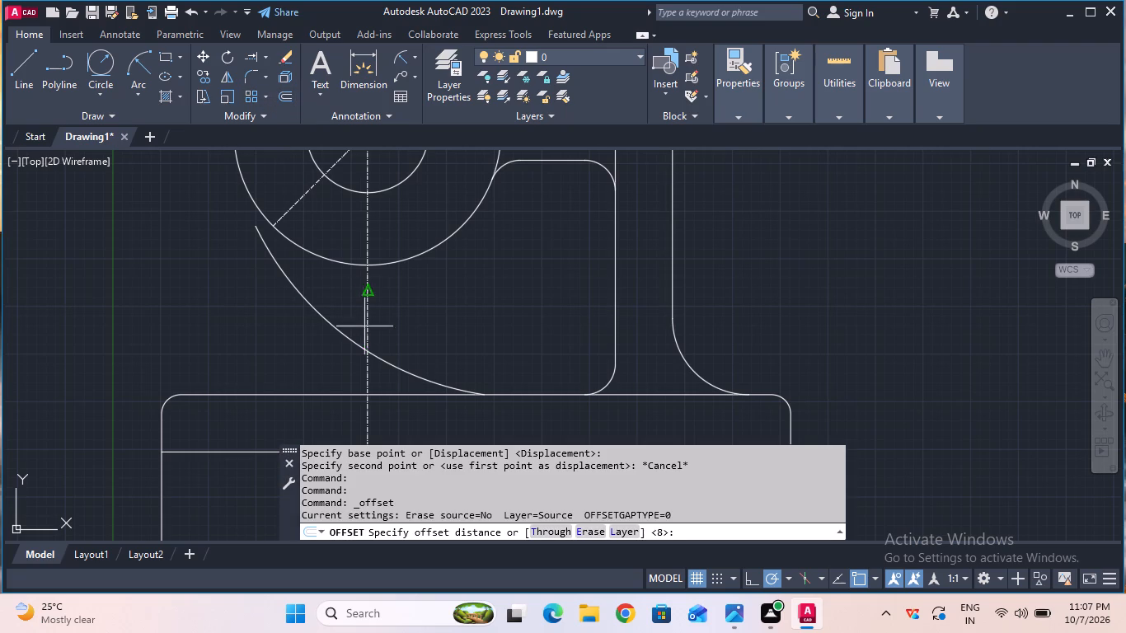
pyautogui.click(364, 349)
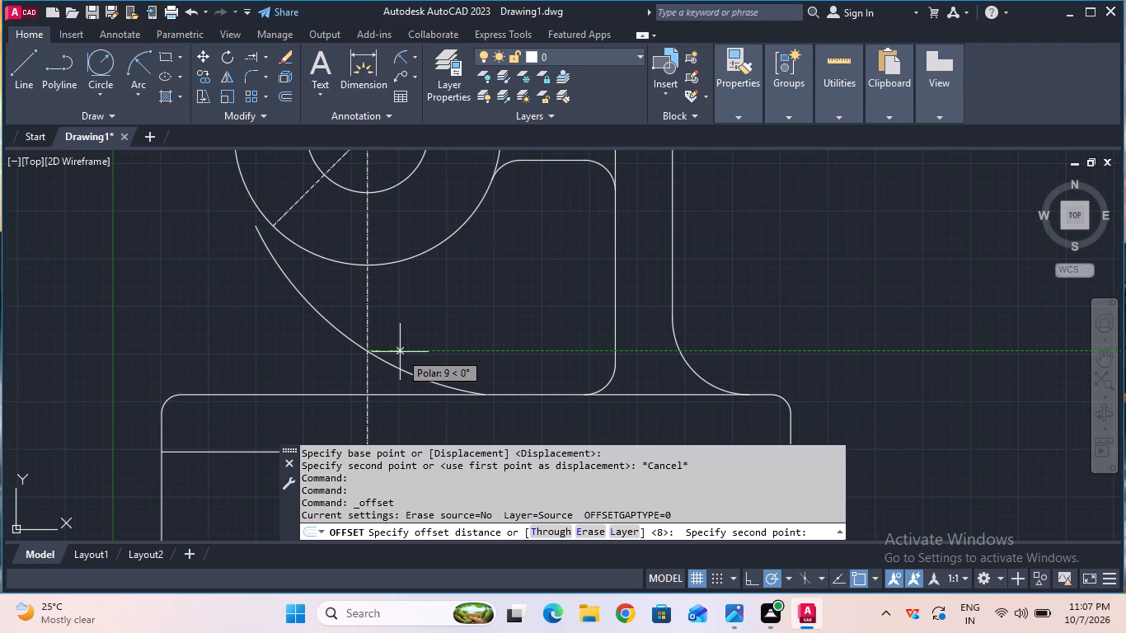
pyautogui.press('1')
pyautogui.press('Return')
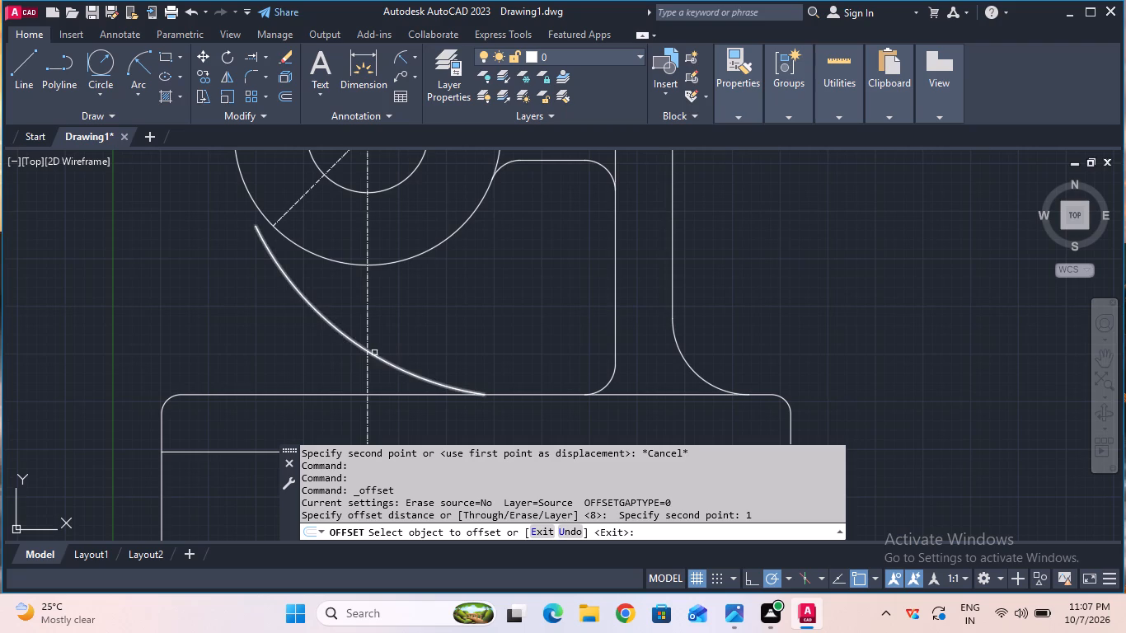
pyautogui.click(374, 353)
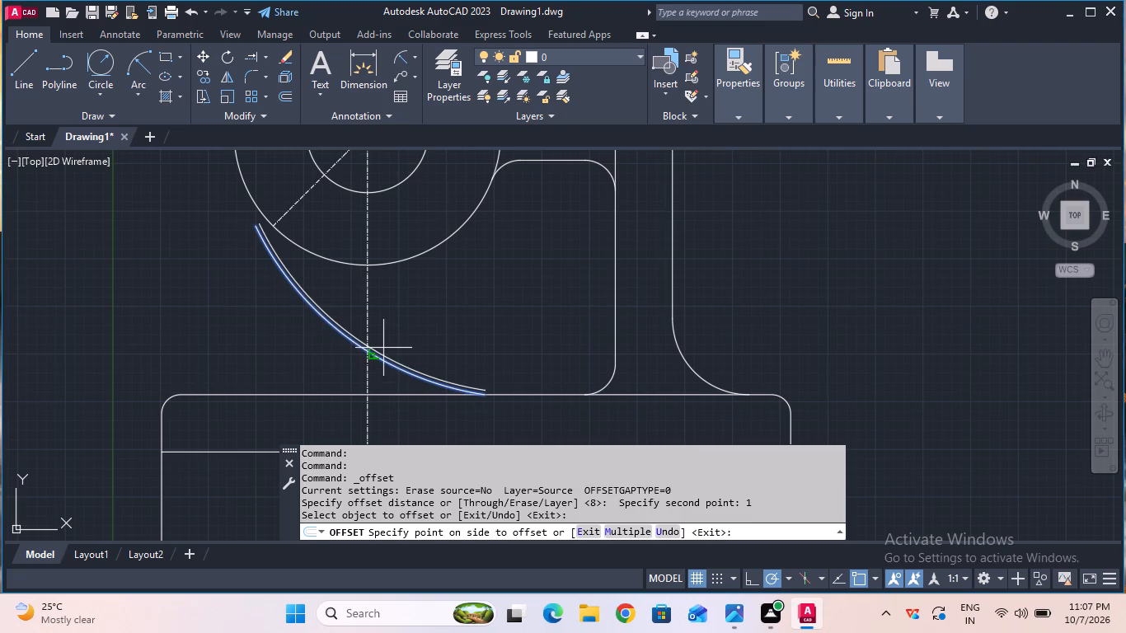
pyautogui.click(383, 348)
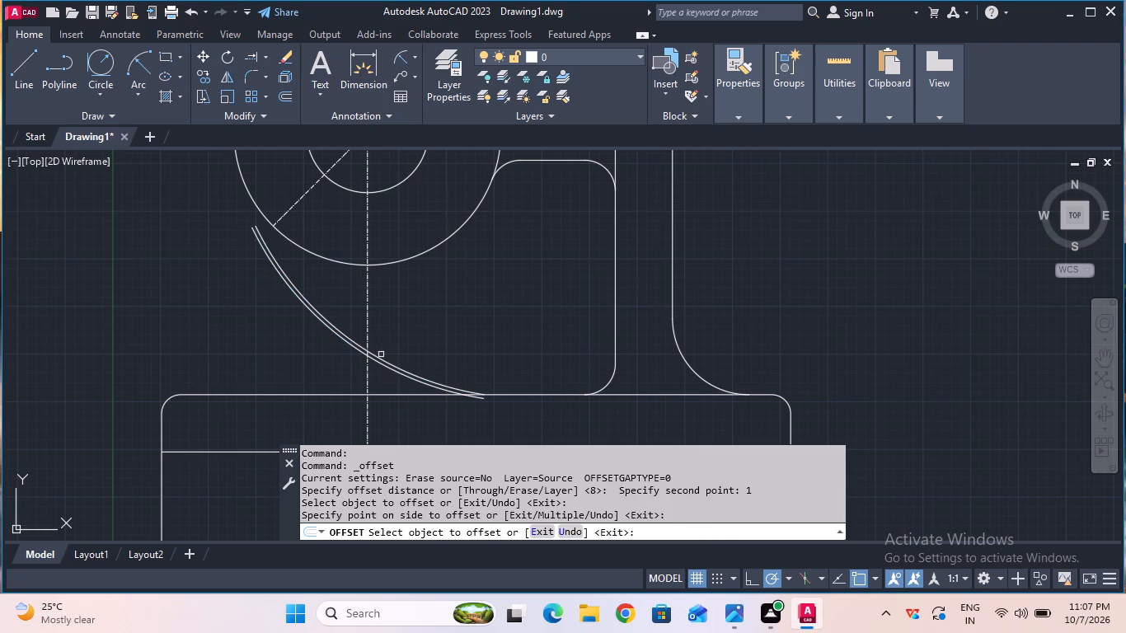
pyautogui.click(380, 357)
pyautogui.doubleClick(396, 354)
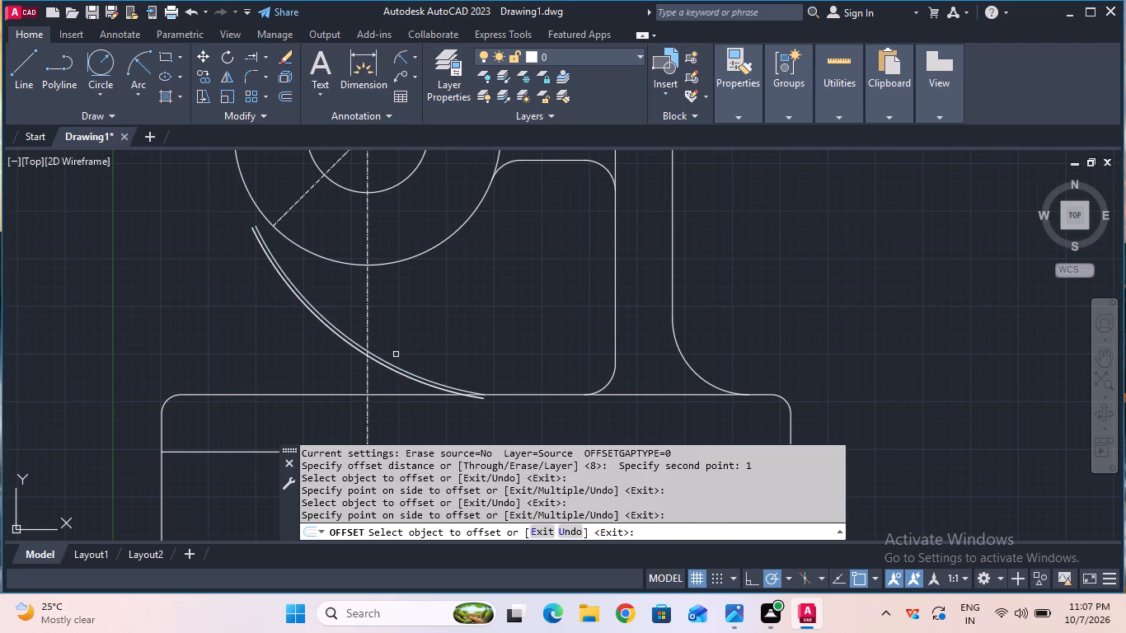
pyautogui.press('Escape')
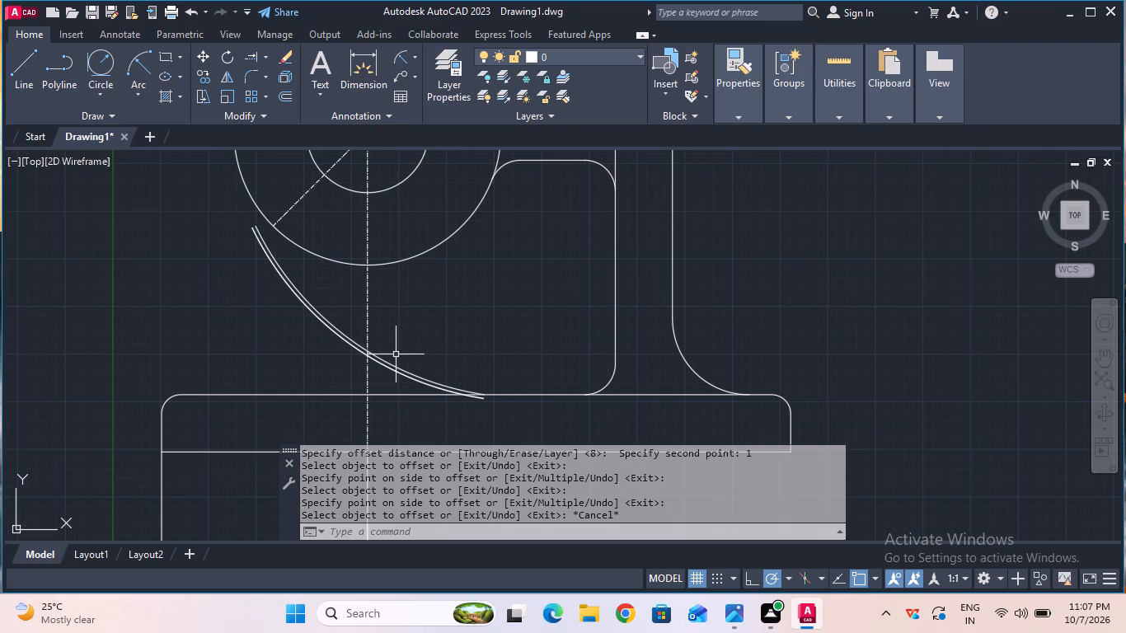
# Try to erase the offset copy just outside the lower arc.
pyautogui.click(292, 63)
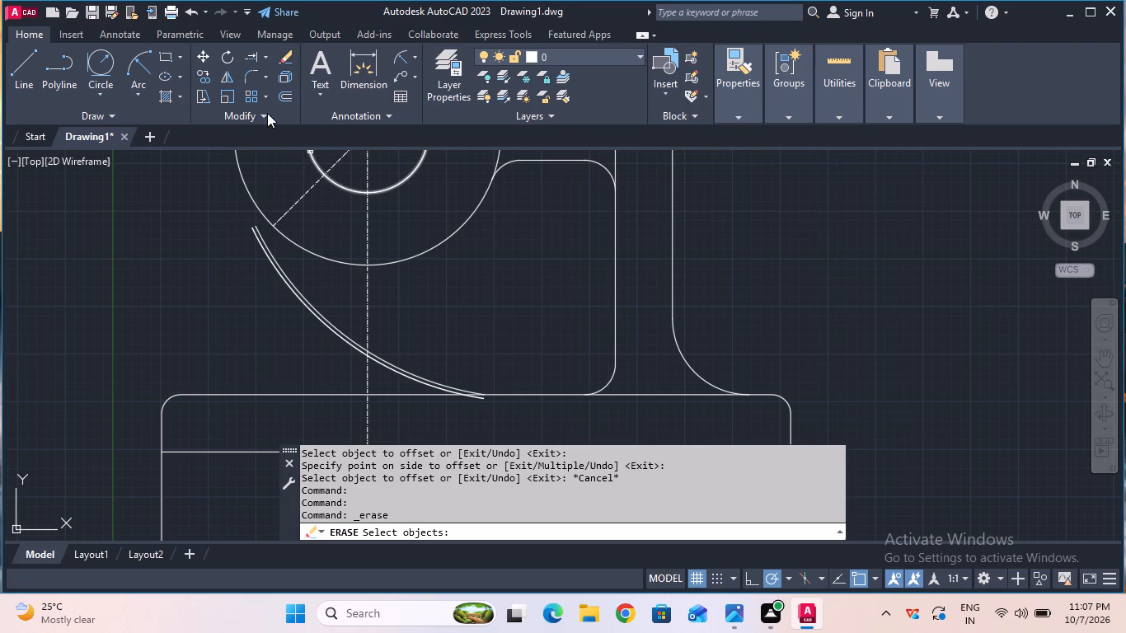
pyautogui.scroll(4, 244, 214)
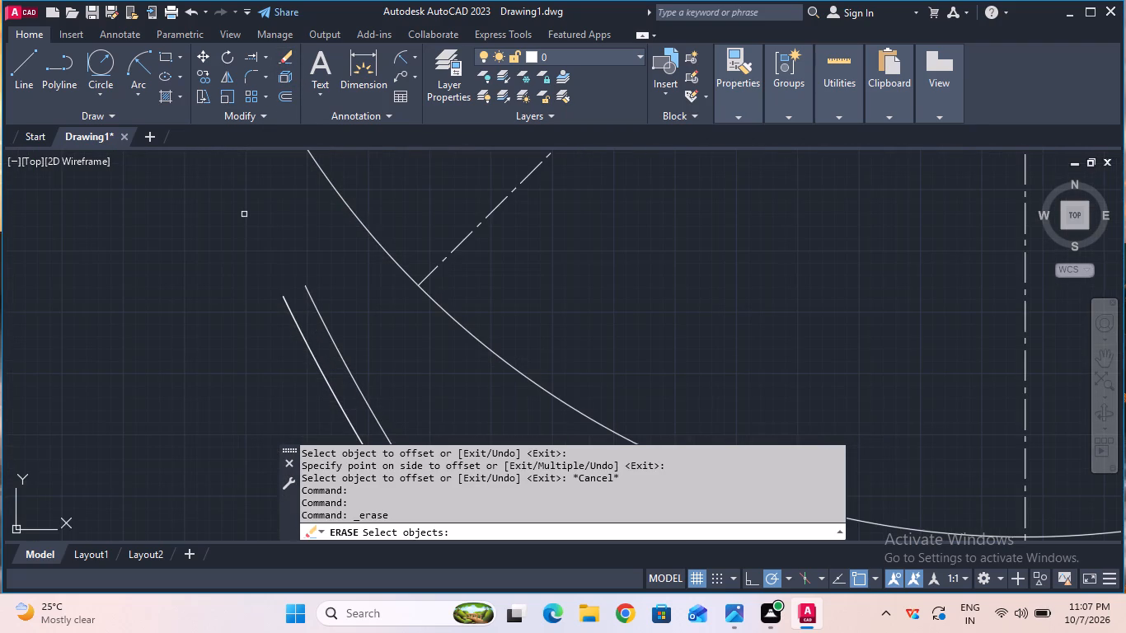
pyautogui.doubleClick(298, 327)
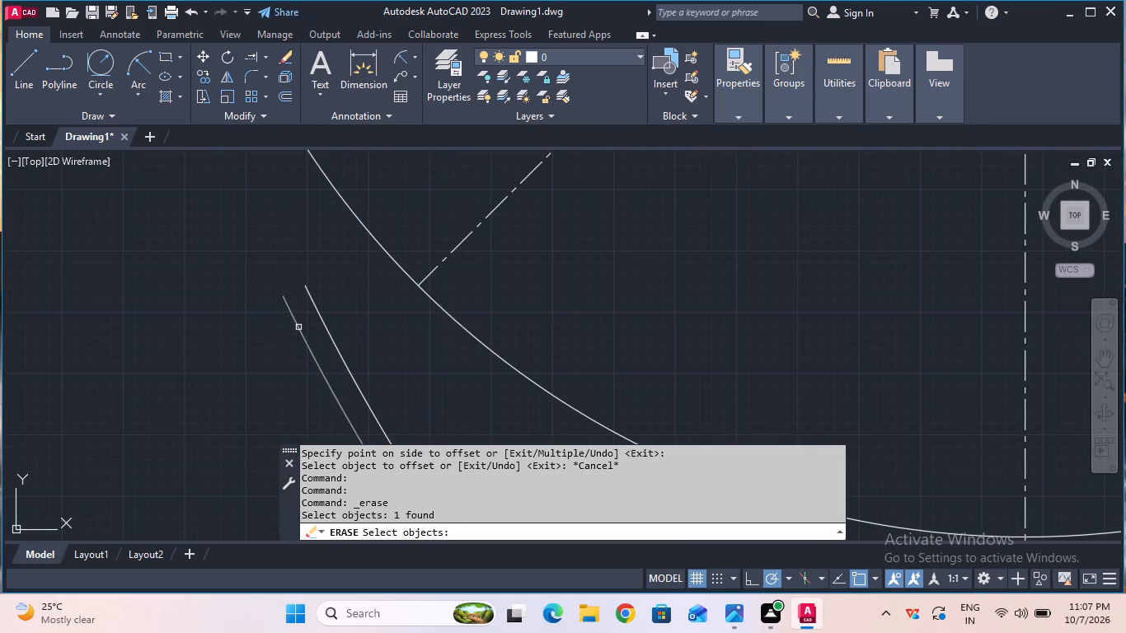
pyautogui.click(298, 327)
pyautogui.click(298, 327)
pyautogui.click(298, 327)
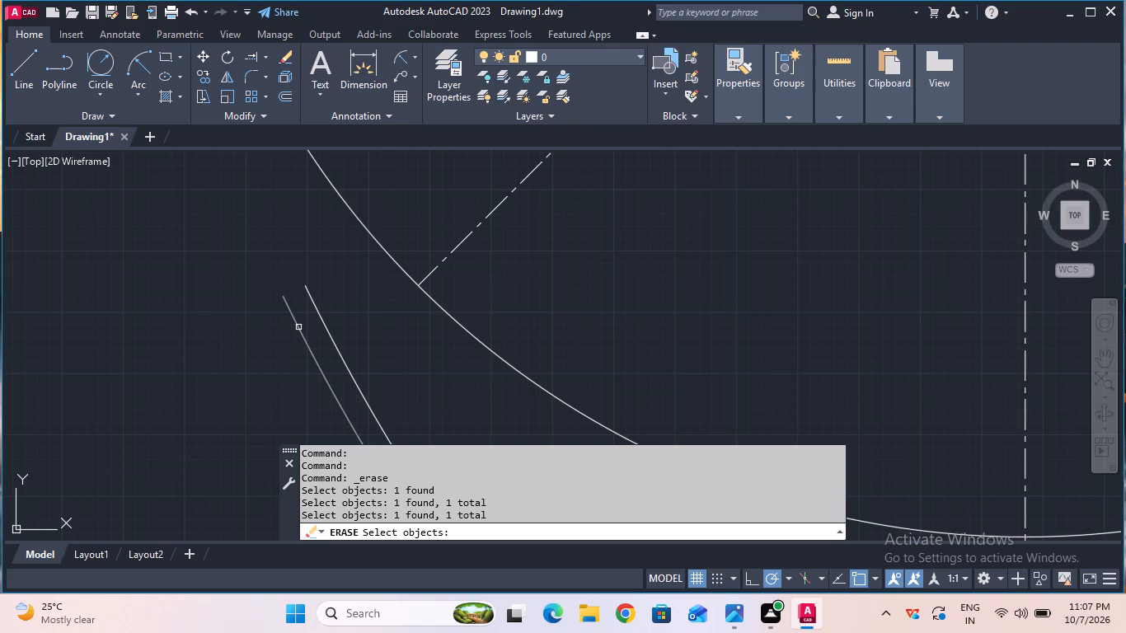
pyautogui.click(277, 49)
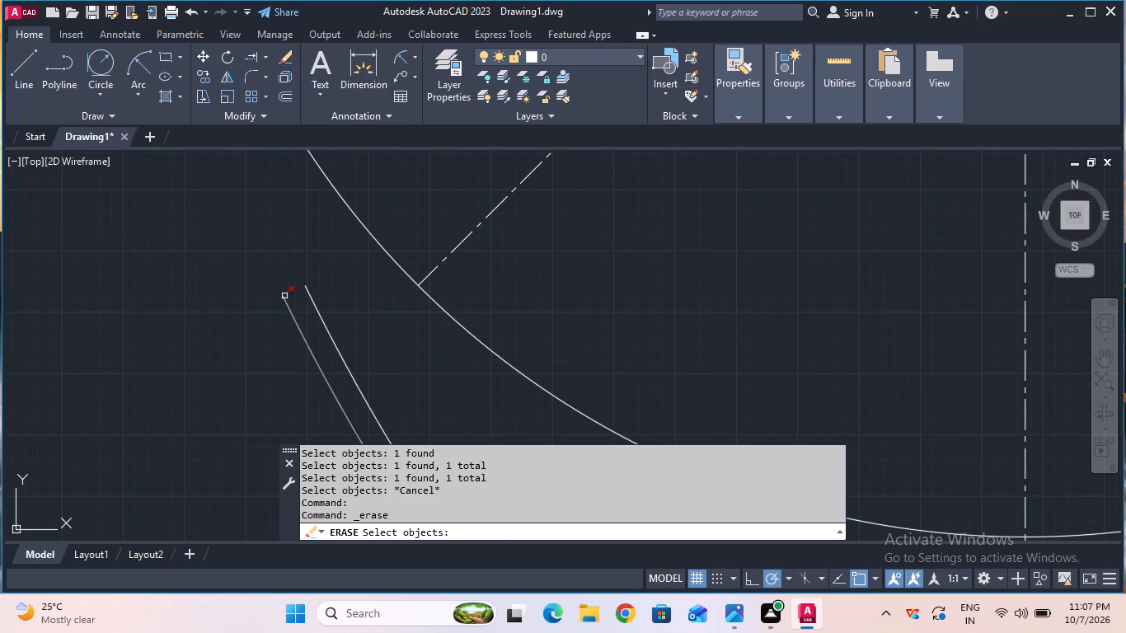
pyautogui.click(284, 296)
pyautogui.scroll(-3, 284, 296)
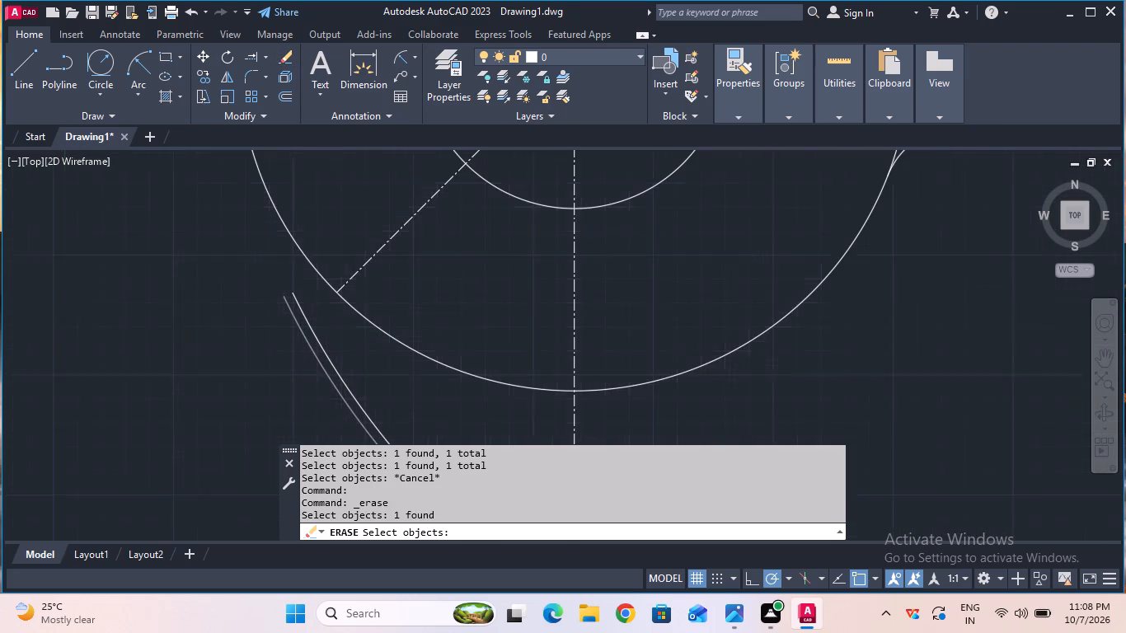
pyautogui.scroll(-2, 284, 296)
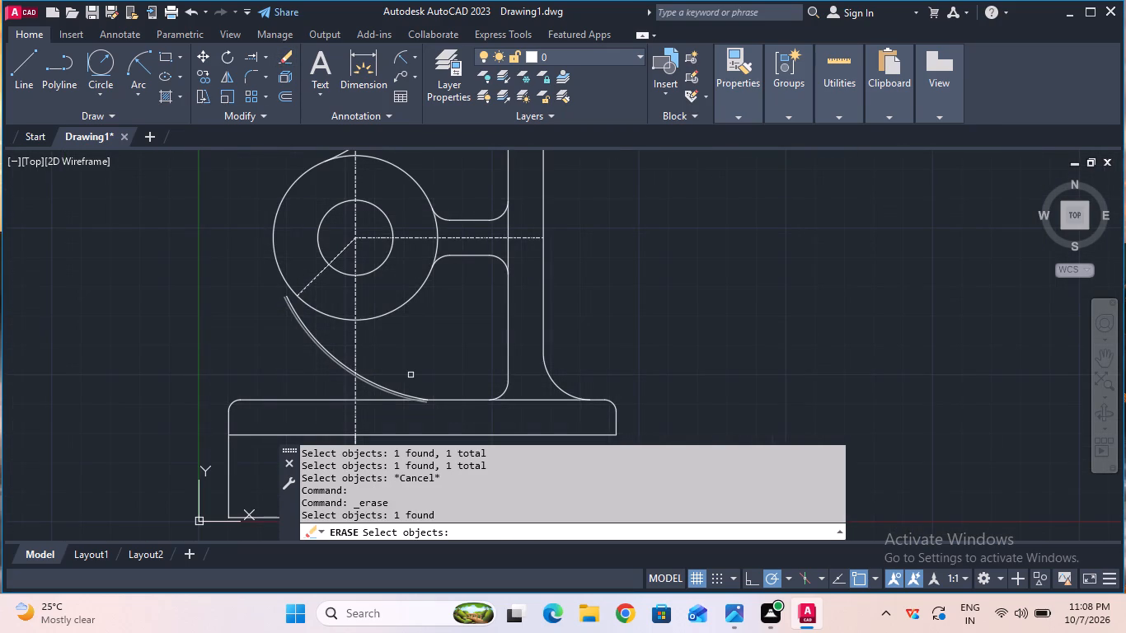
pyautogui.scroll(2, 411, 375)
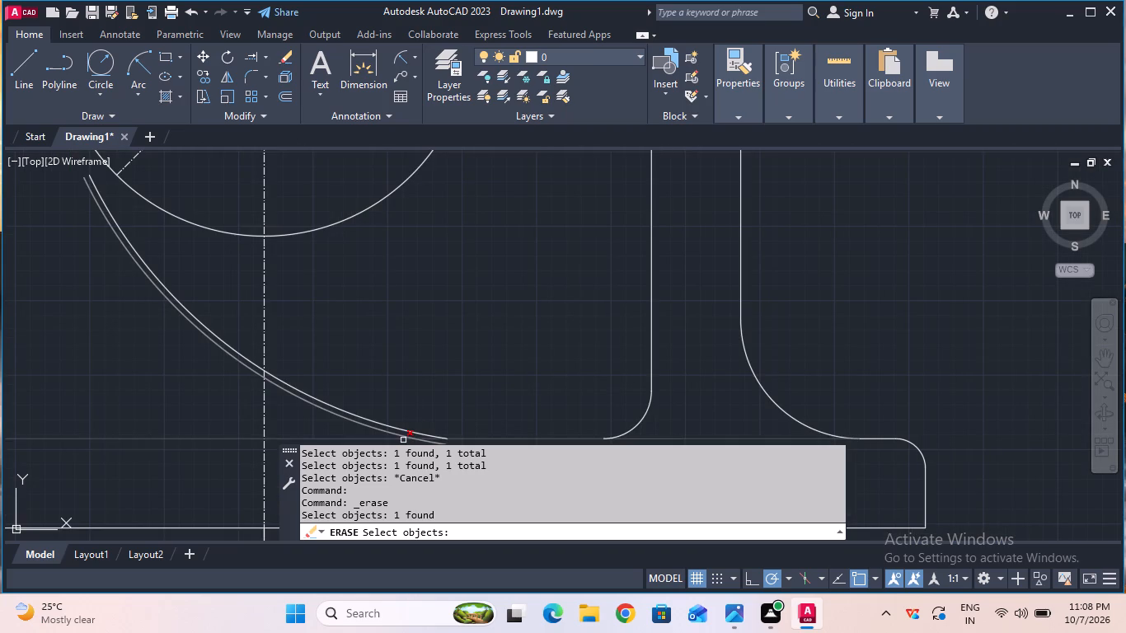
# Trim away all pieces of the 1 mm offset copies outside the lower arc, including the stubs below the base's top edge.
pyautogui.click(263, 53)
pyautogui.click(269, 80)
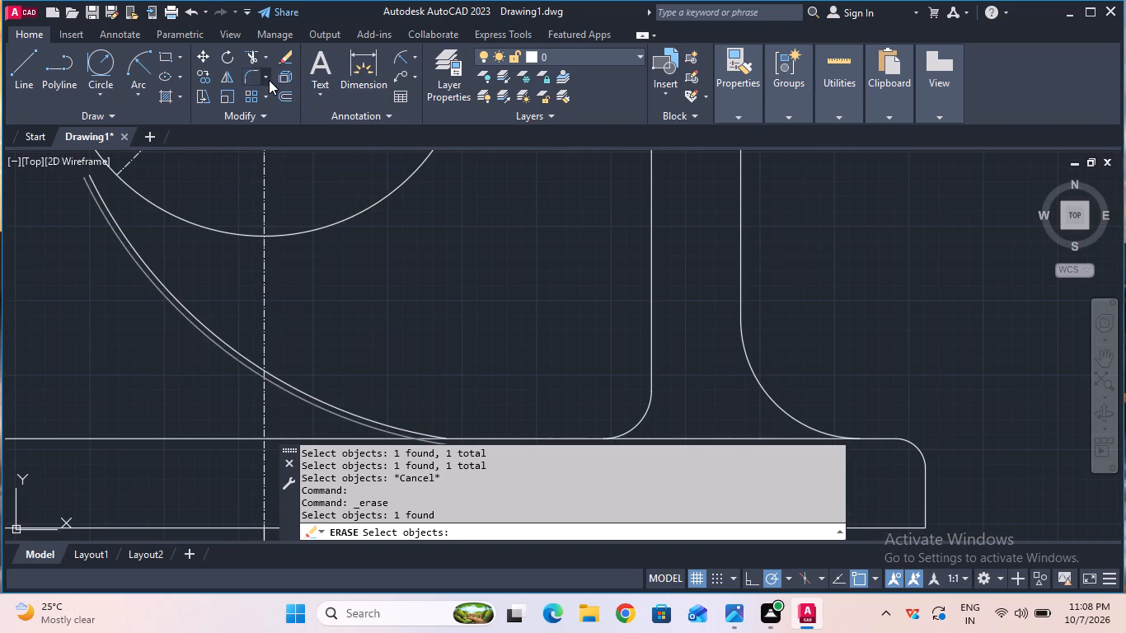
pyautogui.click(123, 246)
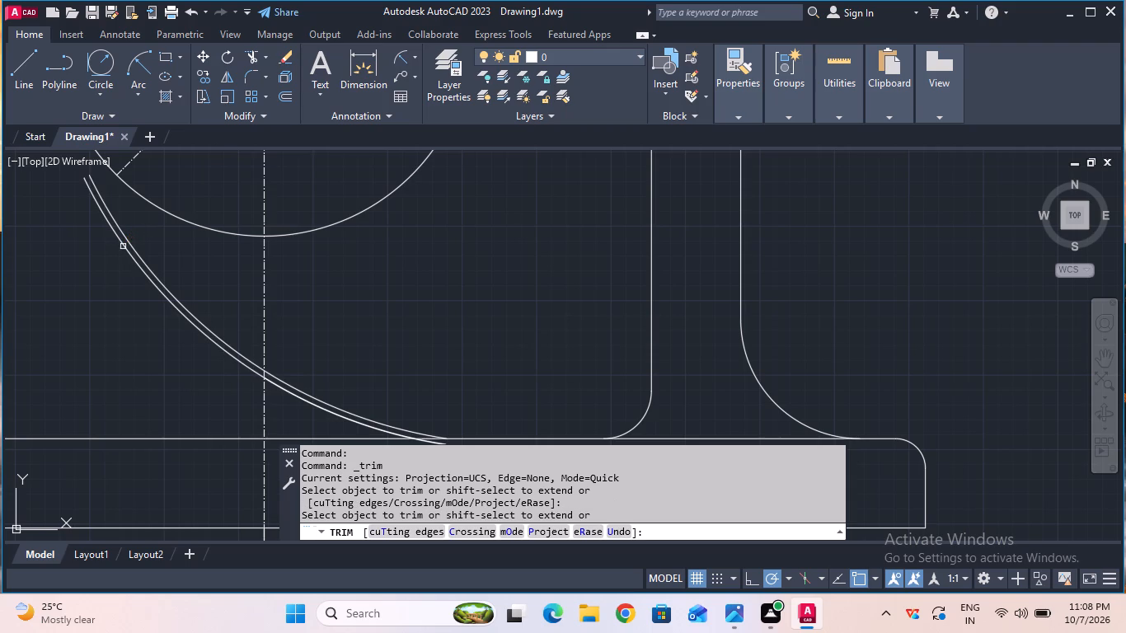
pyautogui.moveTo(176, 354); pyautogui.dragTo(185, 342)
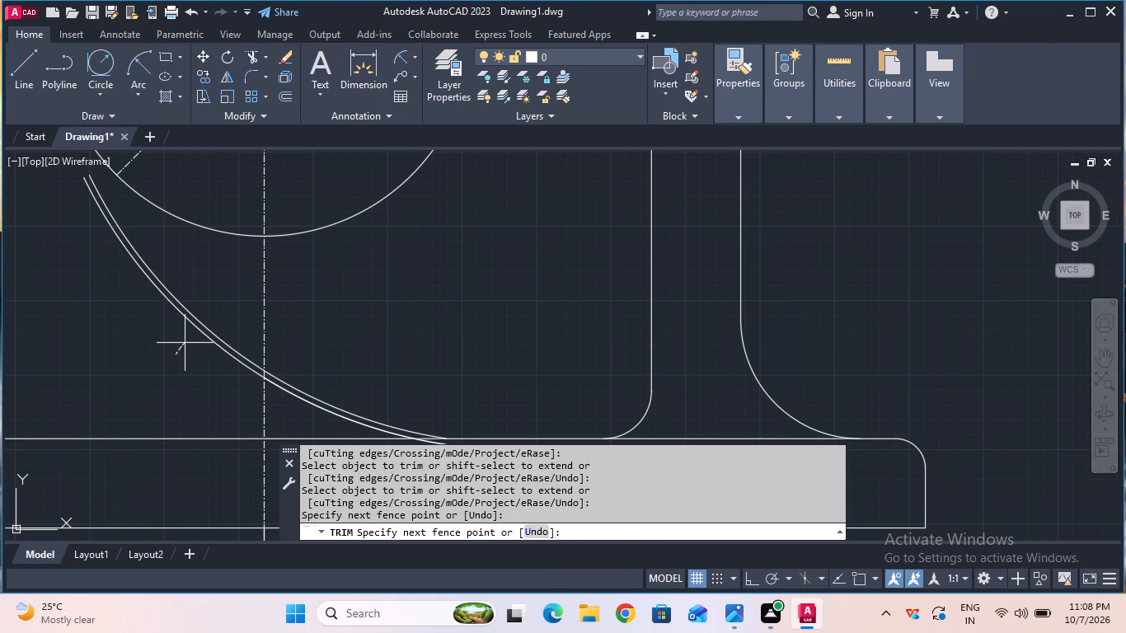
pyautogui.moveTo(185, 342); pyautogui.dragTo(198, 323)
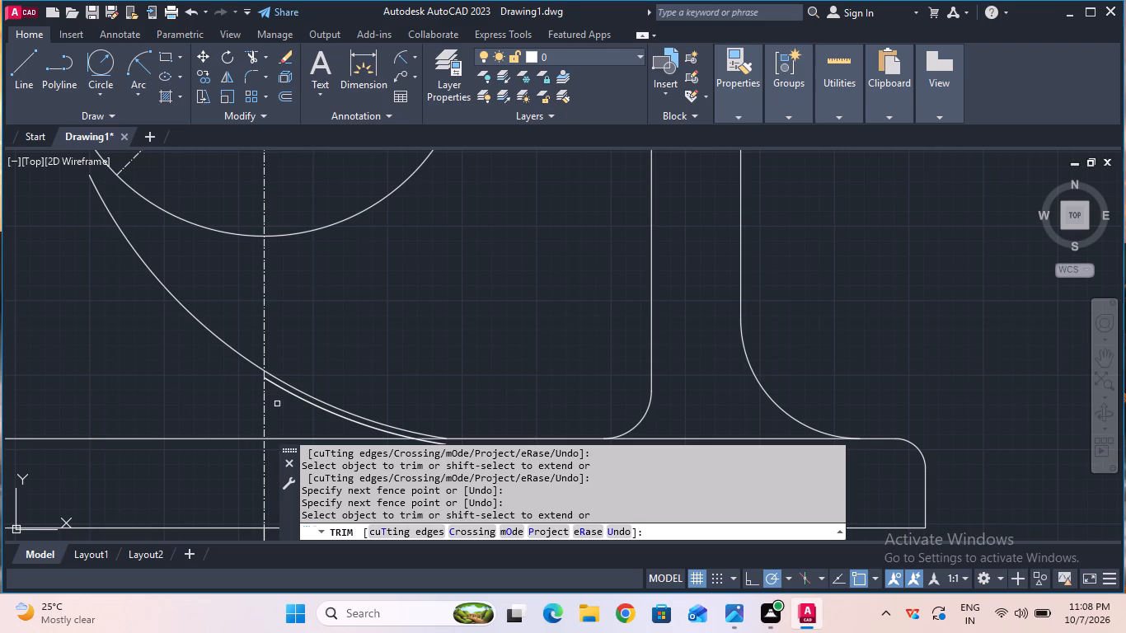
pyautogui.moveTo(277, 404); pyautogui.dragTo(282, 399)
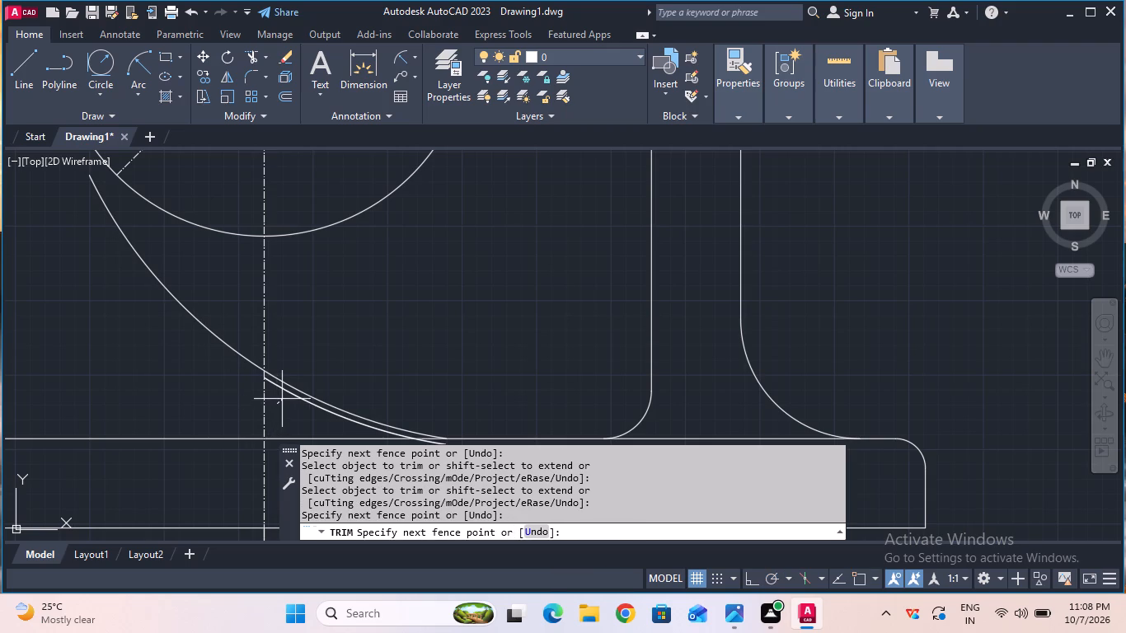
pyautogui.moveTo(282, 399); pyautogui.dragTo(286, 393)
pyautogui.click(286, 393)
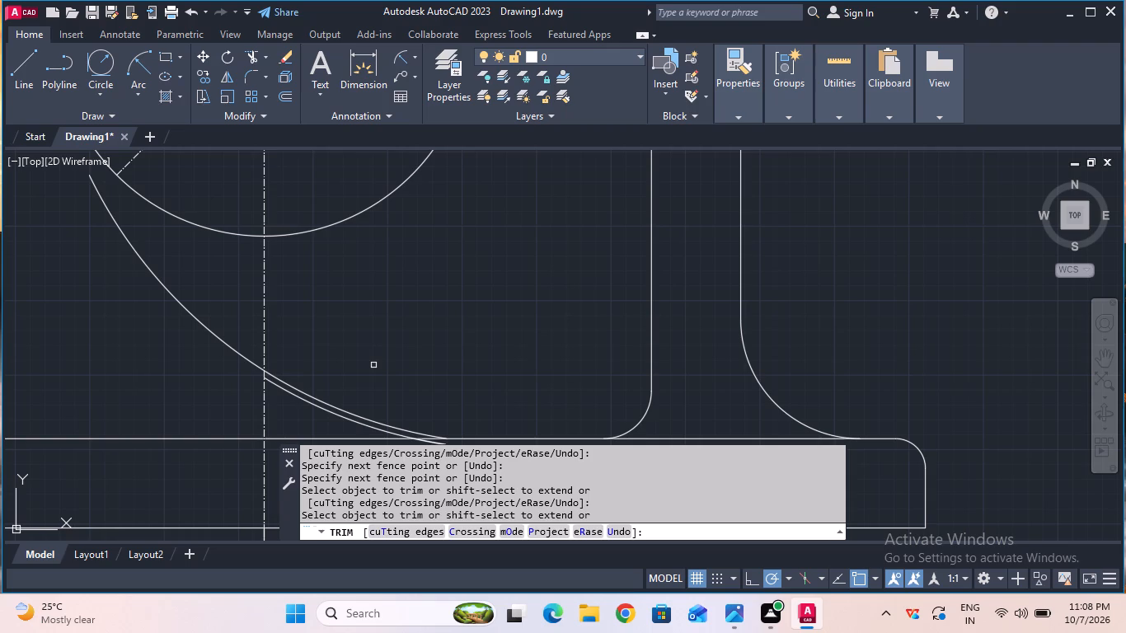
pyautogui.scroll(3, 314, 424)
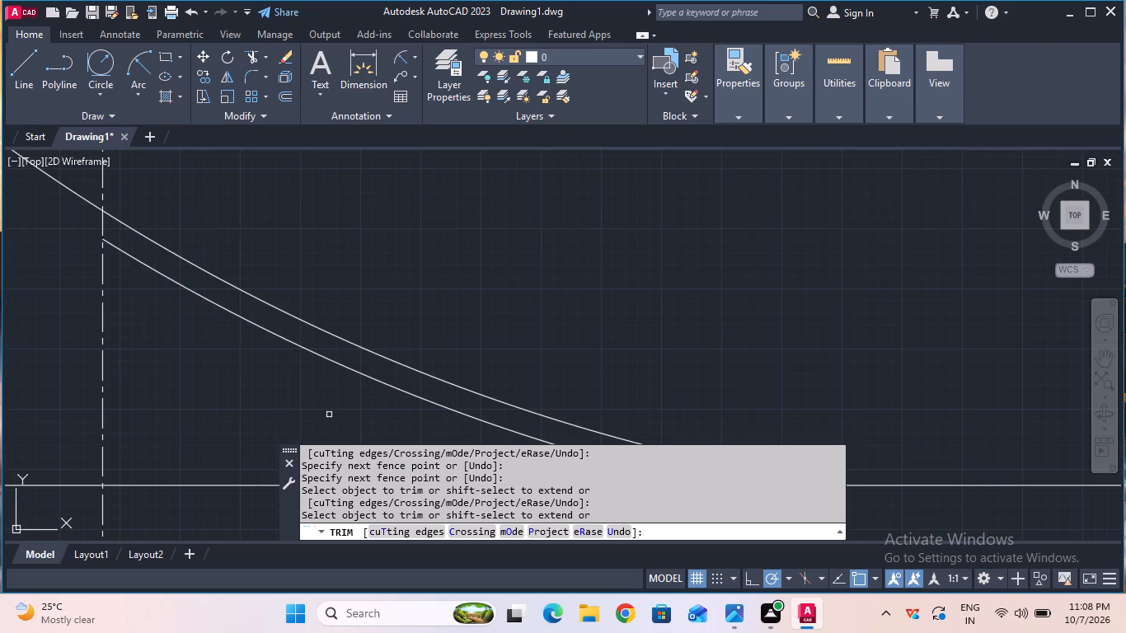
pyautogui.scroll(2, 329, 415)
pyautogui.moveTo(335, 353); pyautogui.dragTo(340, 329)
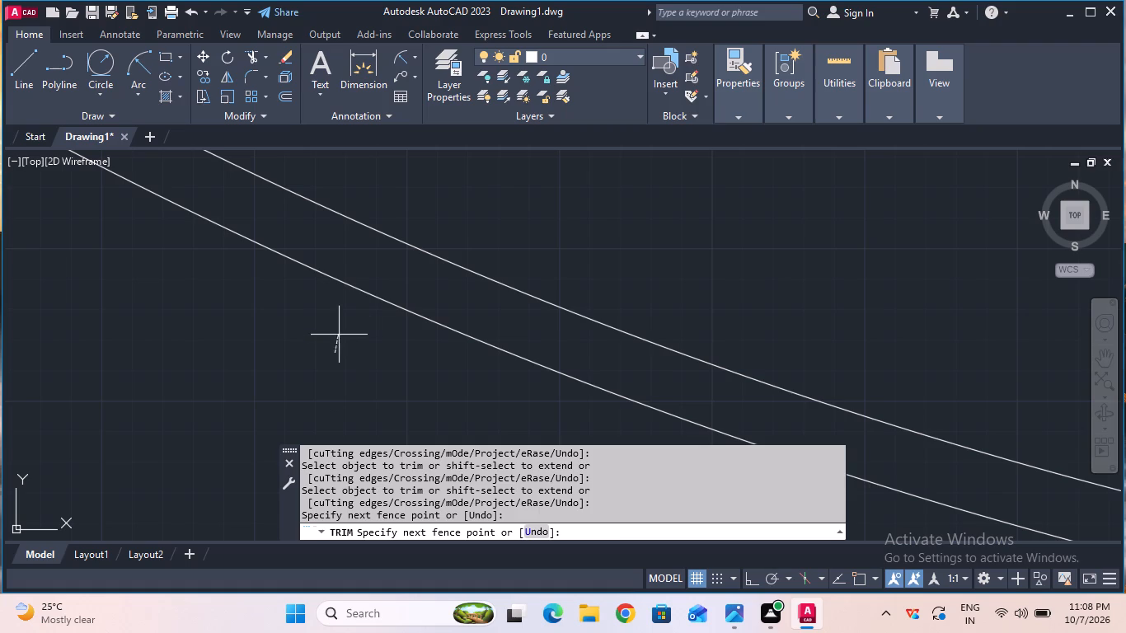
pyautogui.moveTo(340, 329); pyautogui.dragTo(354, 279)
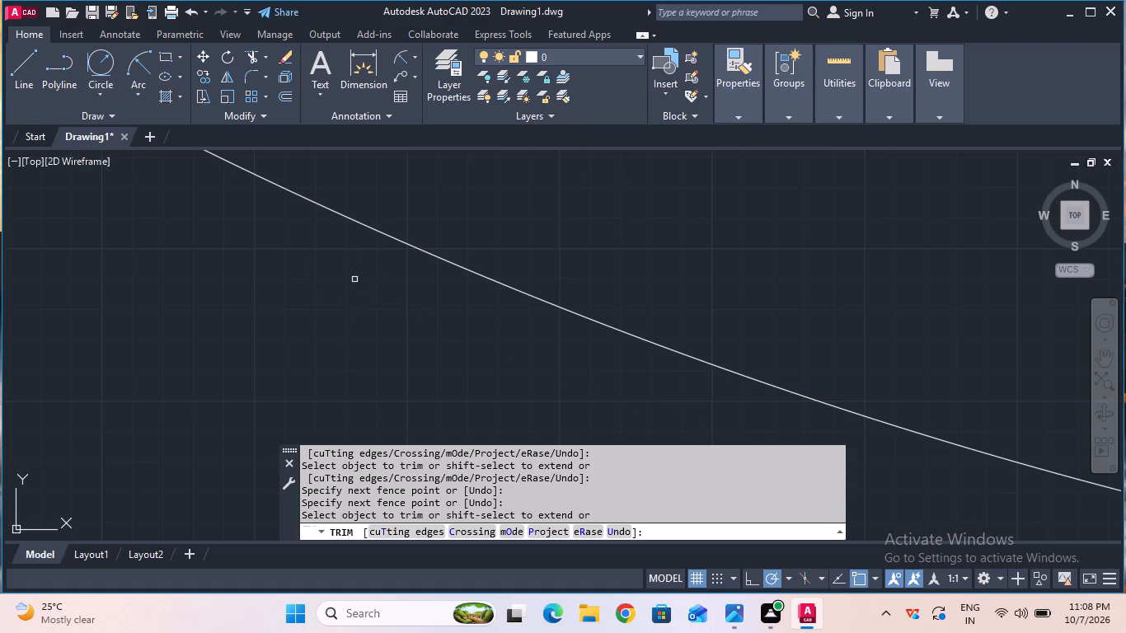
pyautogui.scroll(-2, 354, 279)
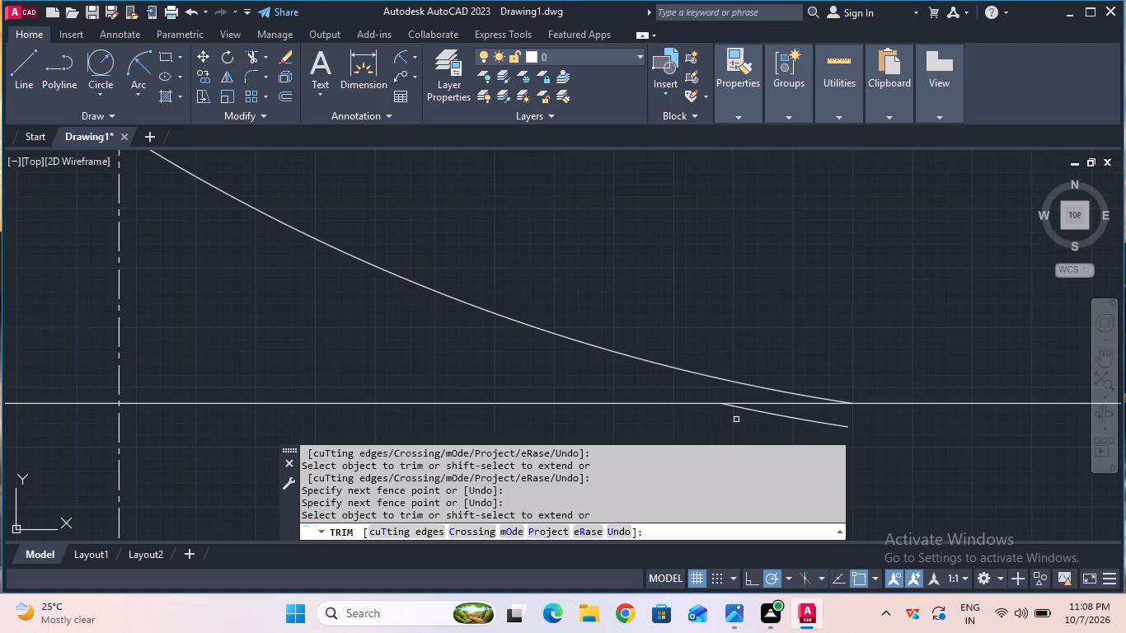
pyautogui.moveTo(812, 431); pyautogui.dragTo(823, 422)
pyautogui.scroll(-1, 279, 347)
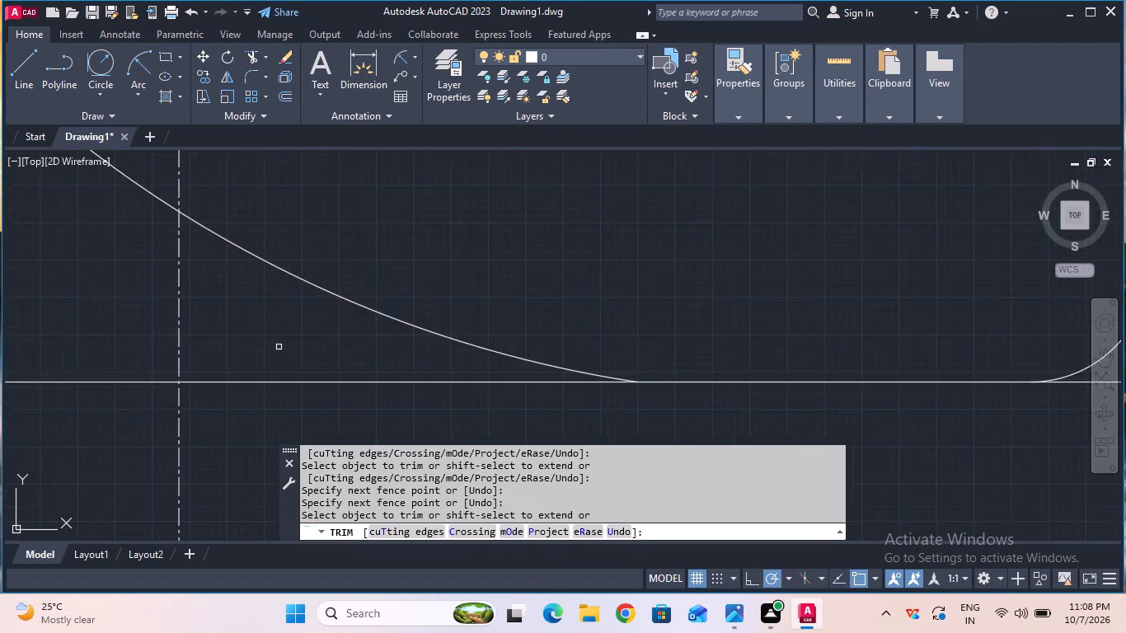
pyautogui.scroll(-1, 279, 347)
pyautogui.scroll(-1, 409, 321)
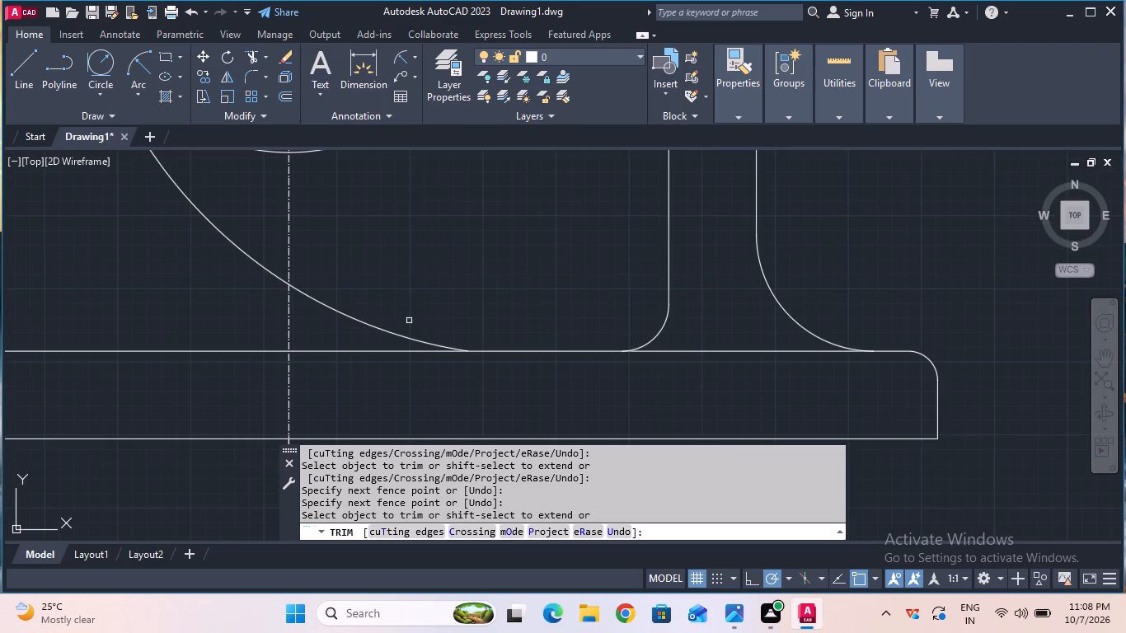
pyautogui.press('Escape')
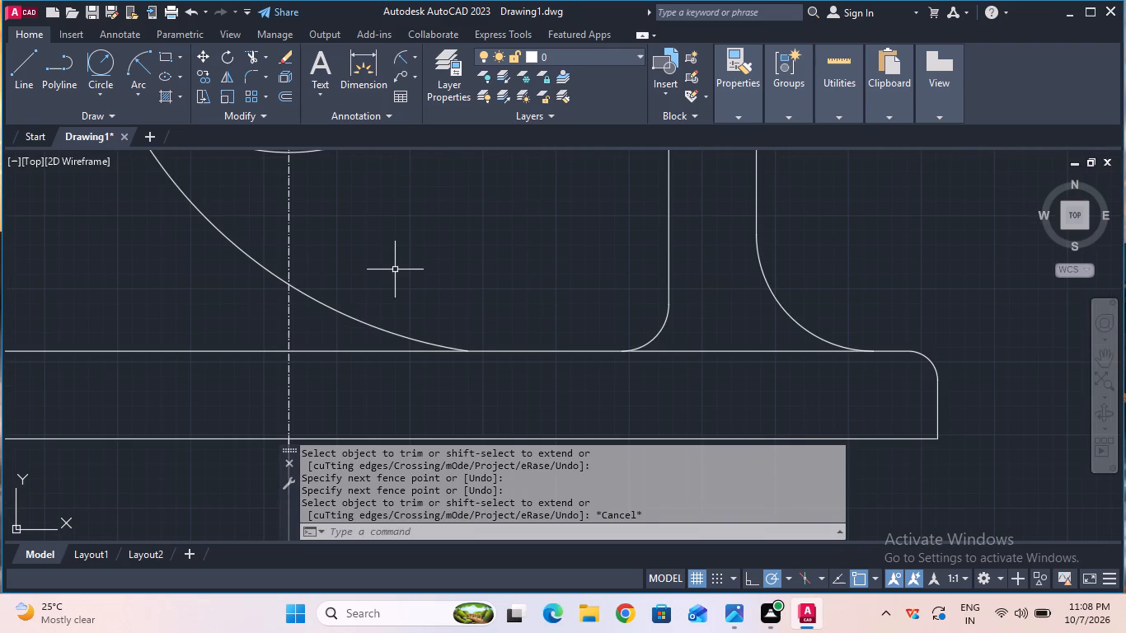
# Extend the upper end of the radius 80 lower arc upward, past the outer circle of the lower boss.
pyautogui.moveTo(394, 268); pyautogui.dragTo(491, 435, button='middle')
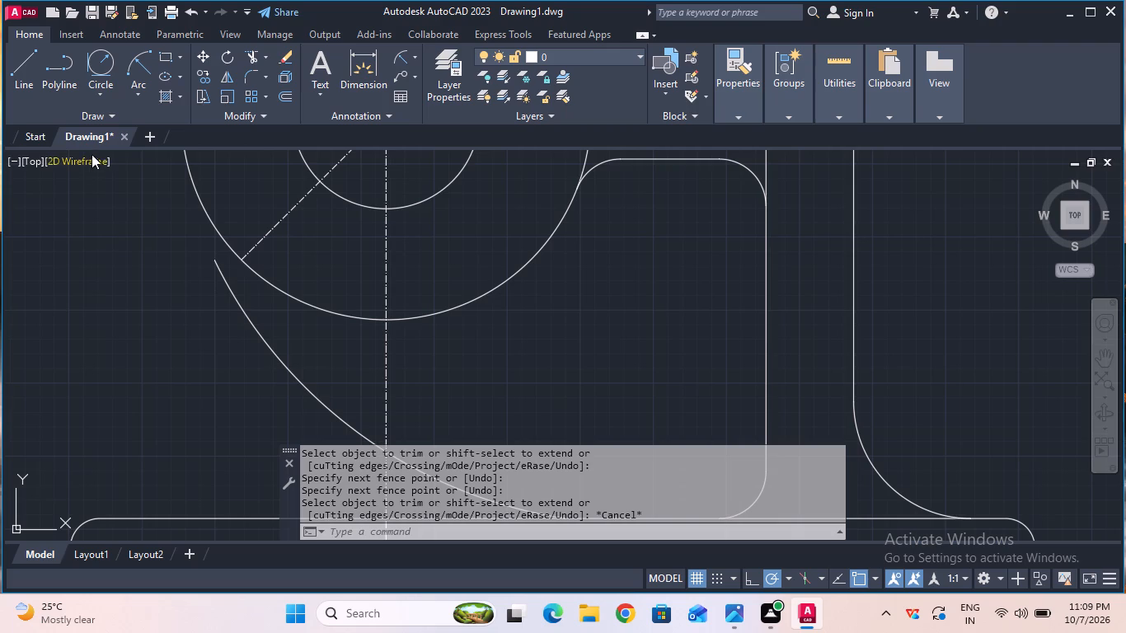
pyautogui.click(27, 65)
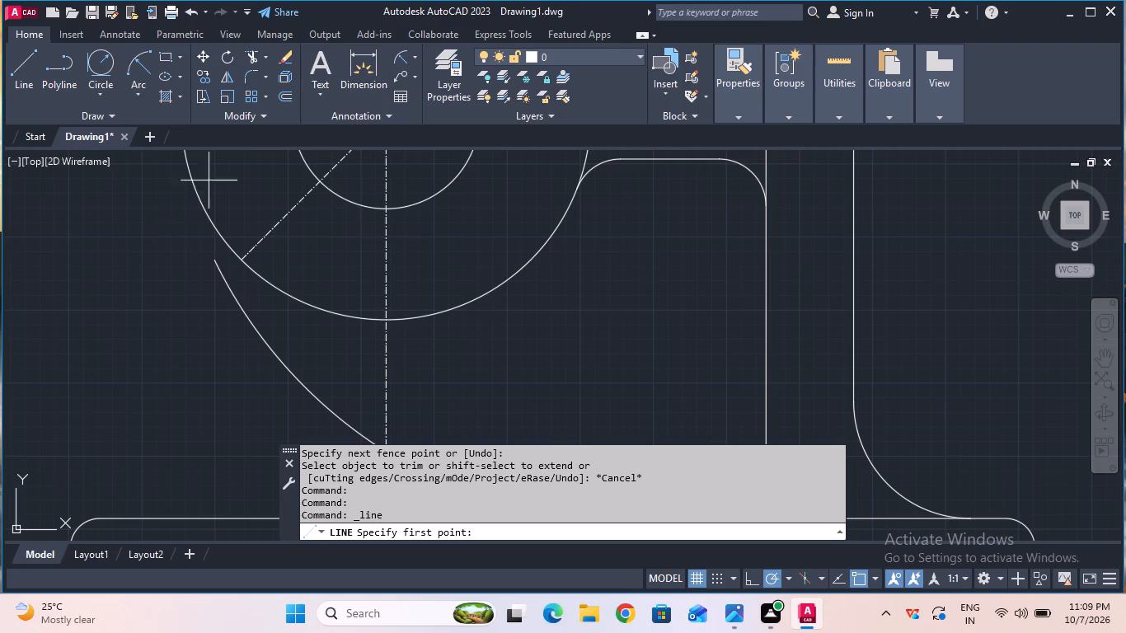
pyautogui.click(267, 54)
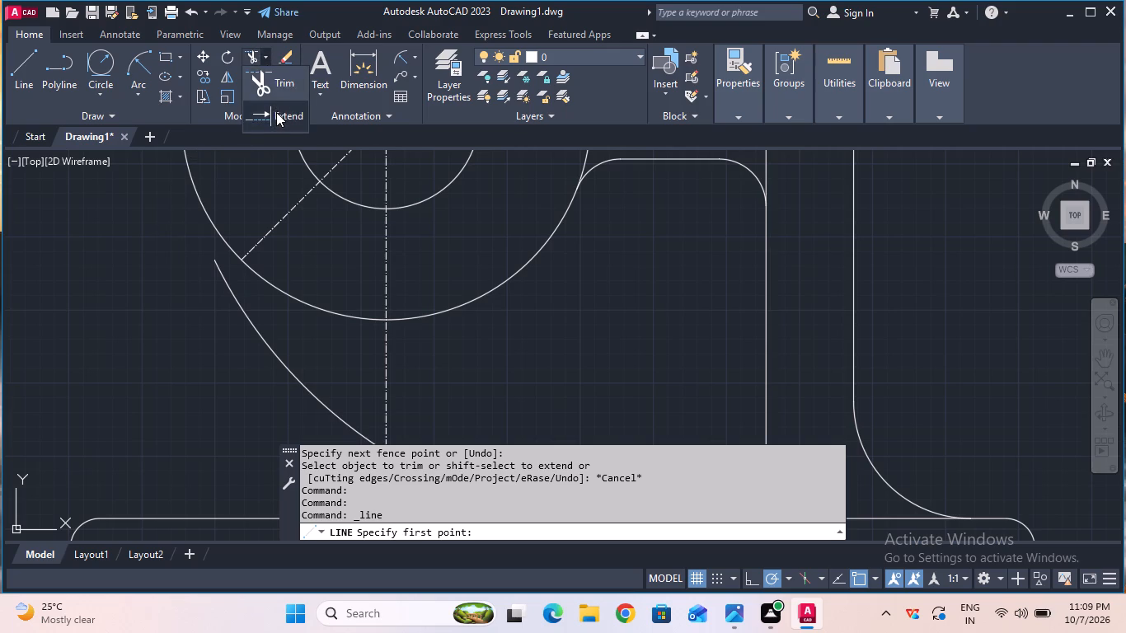
pyautogui.click(276, 112)
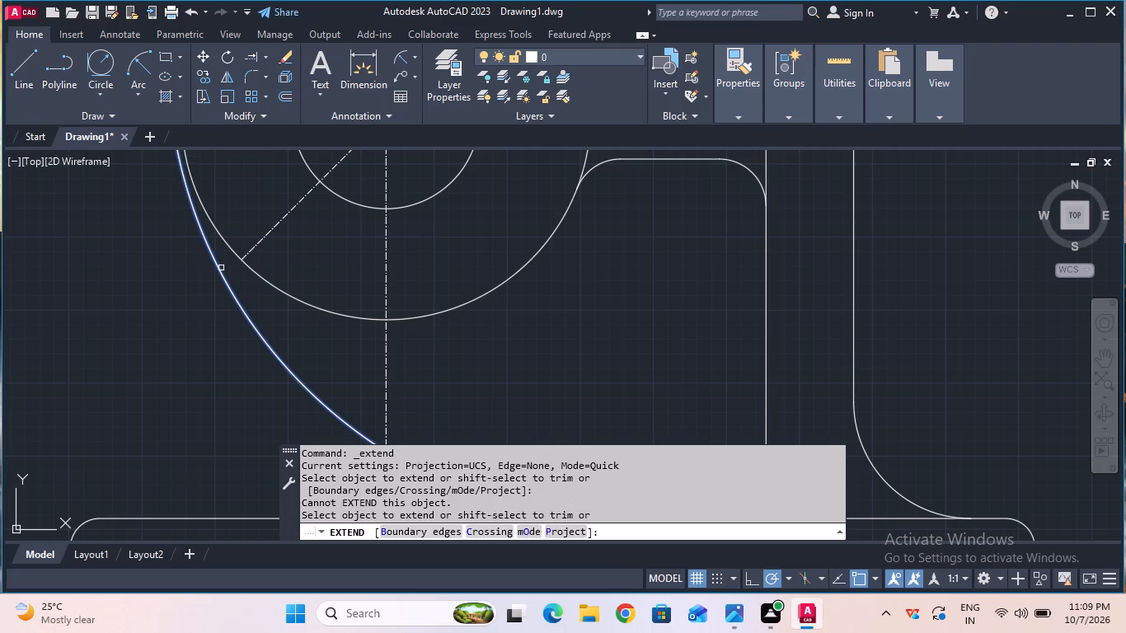
pyautogui.click(221, 268)
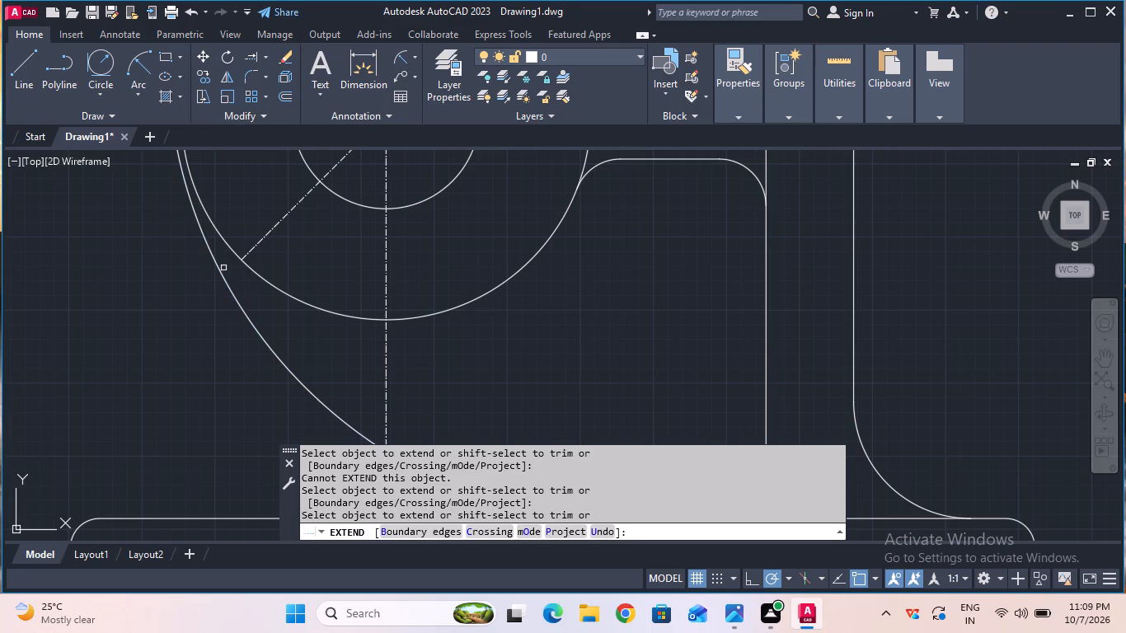
pyautogui.scroll(-1, 240, 231)
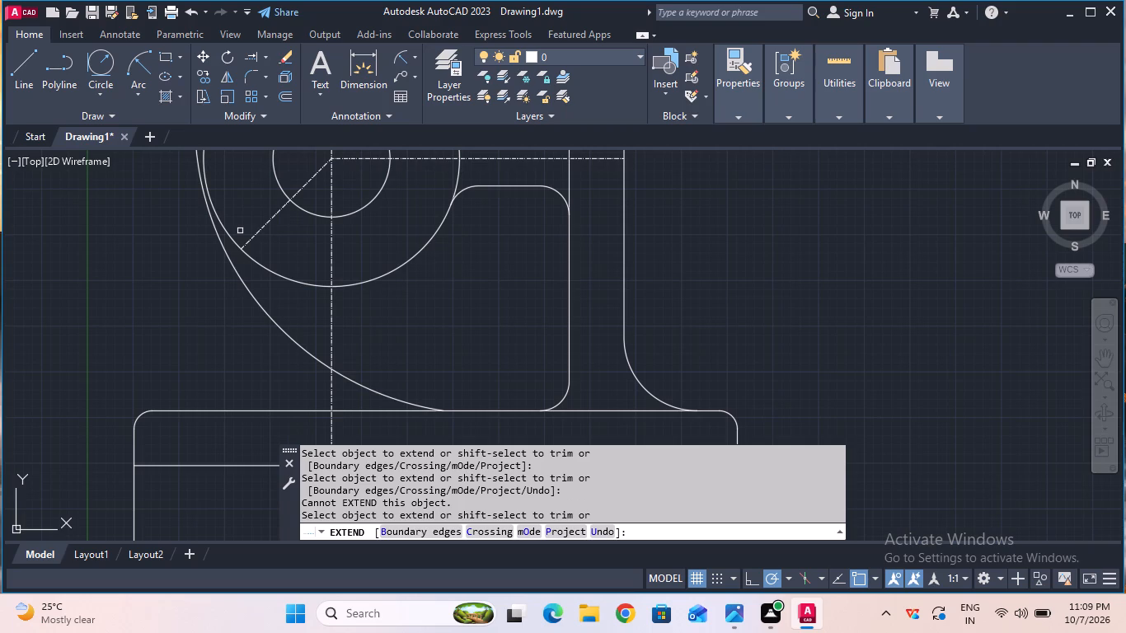
pyautogui.moveTo(240, 231); pyautogui.dragTo(247, 541, button='middle')
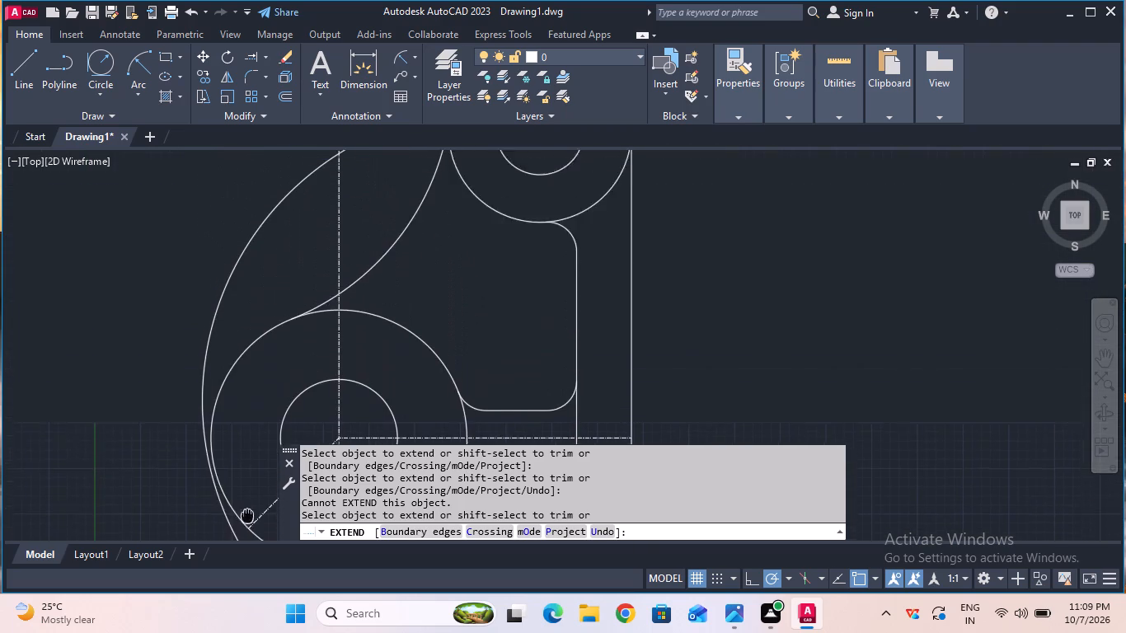
pyautogui.moveTo(247, 541); pyautogui.dragTo(251, 389, button='middle')
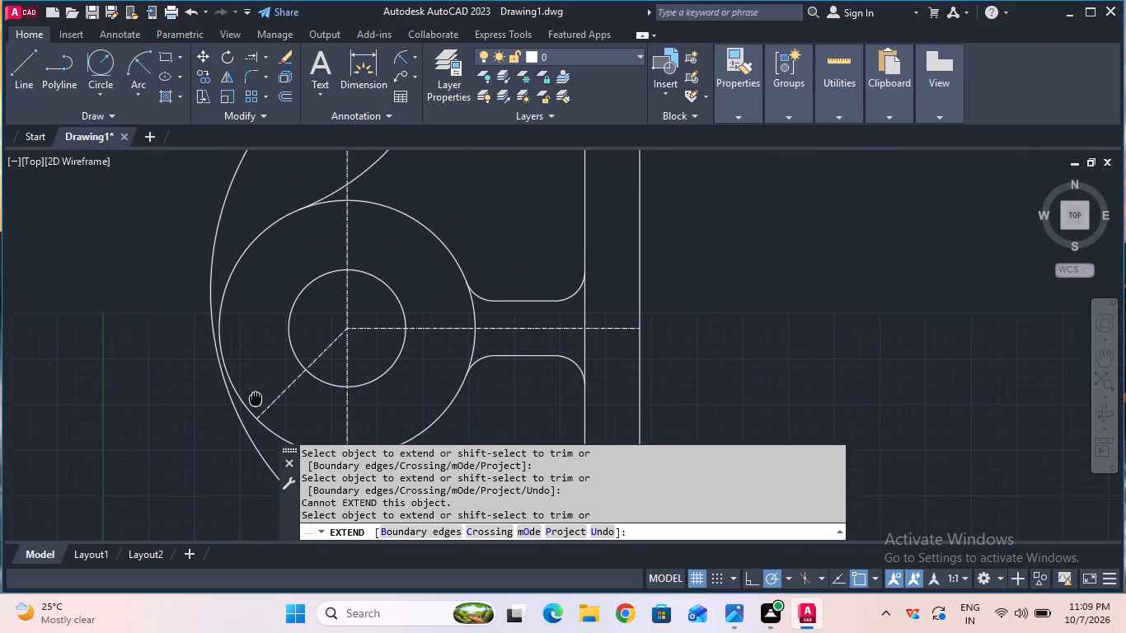
pyautogui.moveTo(251, 389); pyautogui.dragTo(243, 364, button='middle')
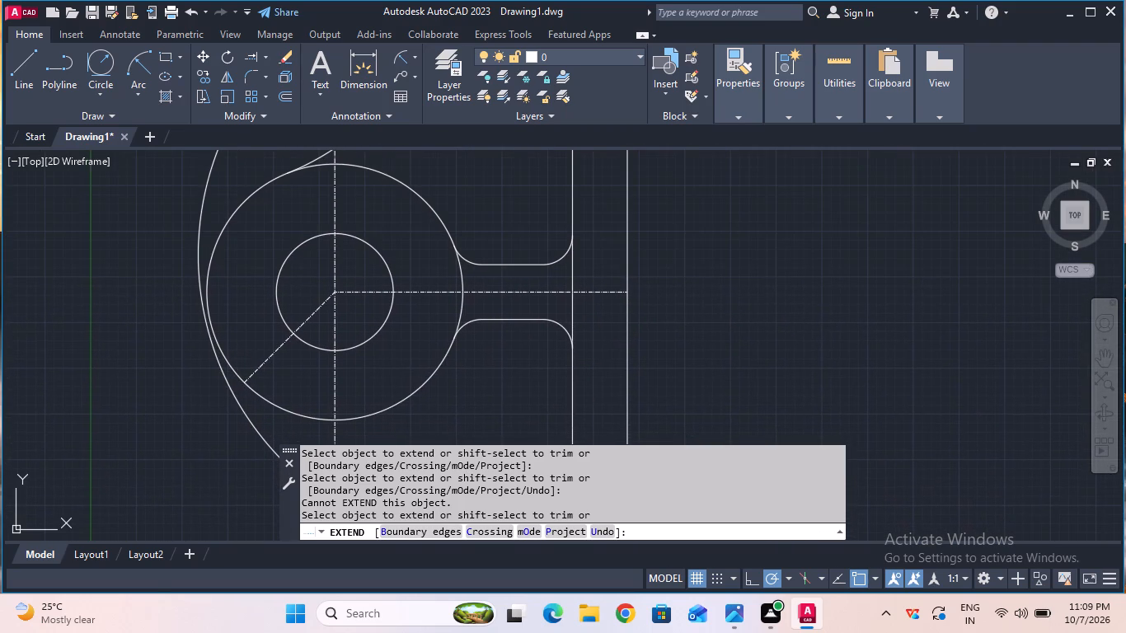
pyautogui.press('Escape')
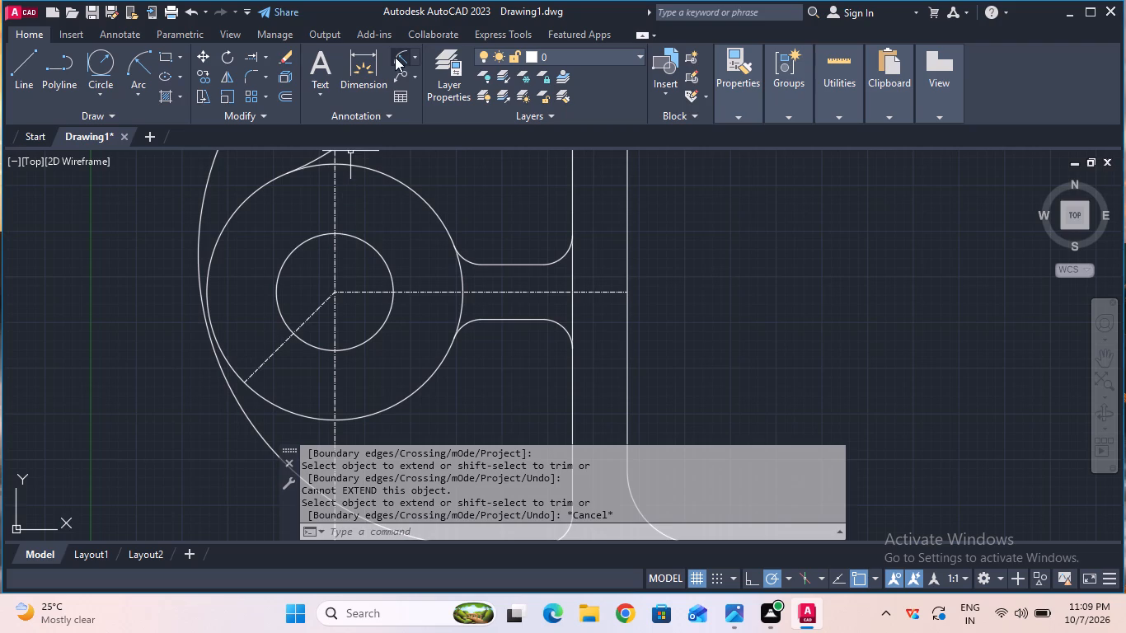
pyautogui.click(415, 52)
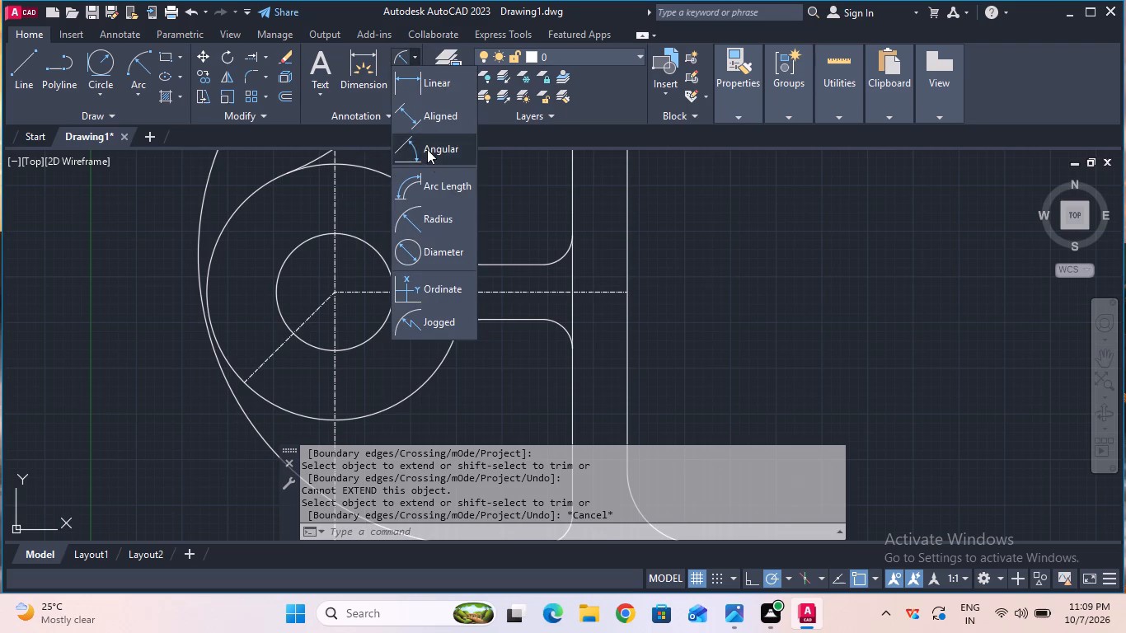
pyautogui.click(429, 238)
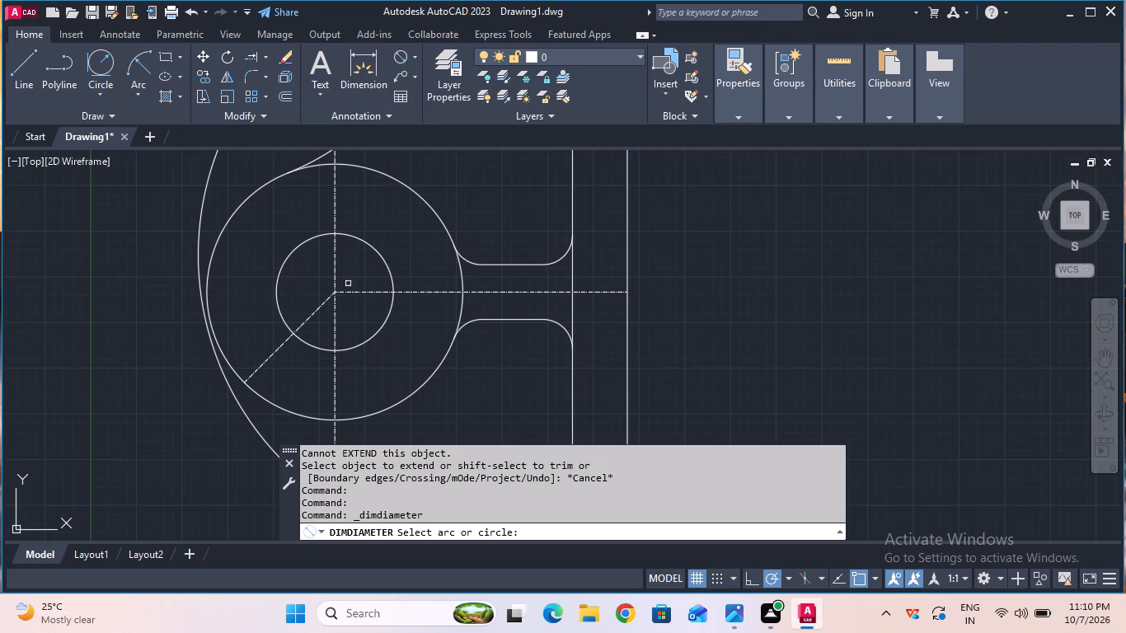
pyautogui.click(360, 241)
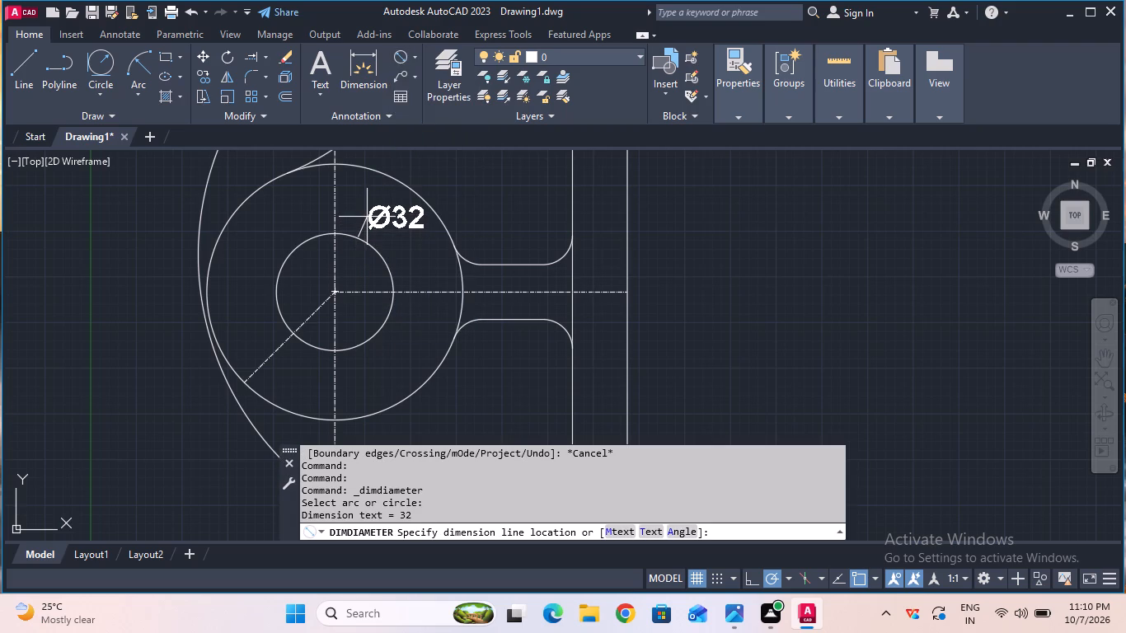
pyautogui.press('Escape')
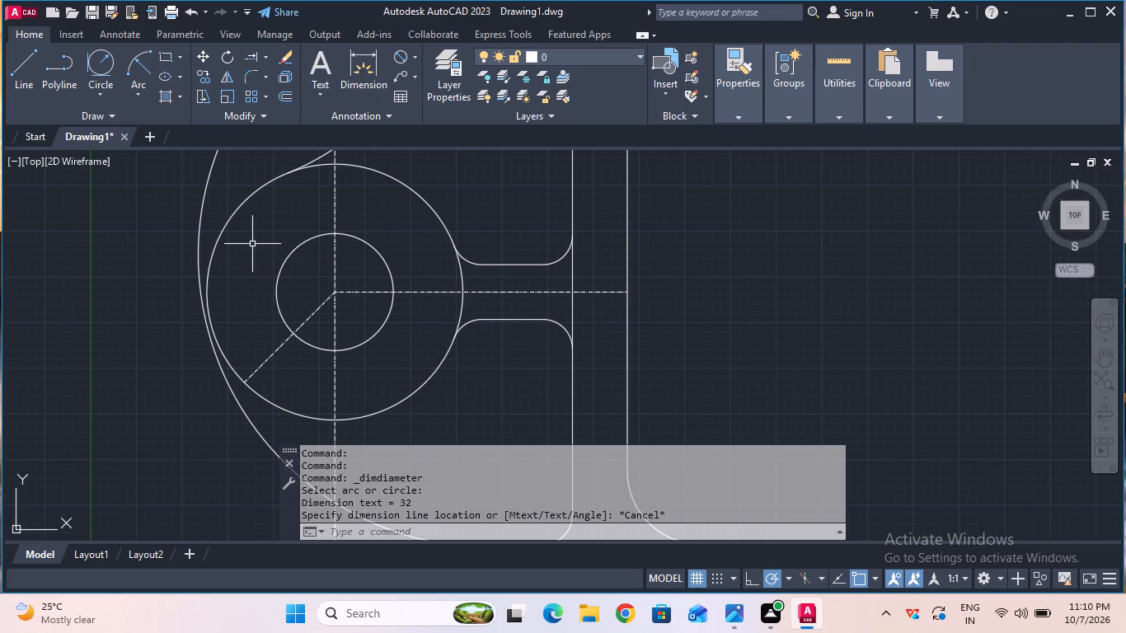
# Draw a short line from the left quadrant of the lower boss's outer circle to the extended arc.
pyautogui.scroll(2, 252, 244)
pyautogui.scroll(-2, 252, 244)
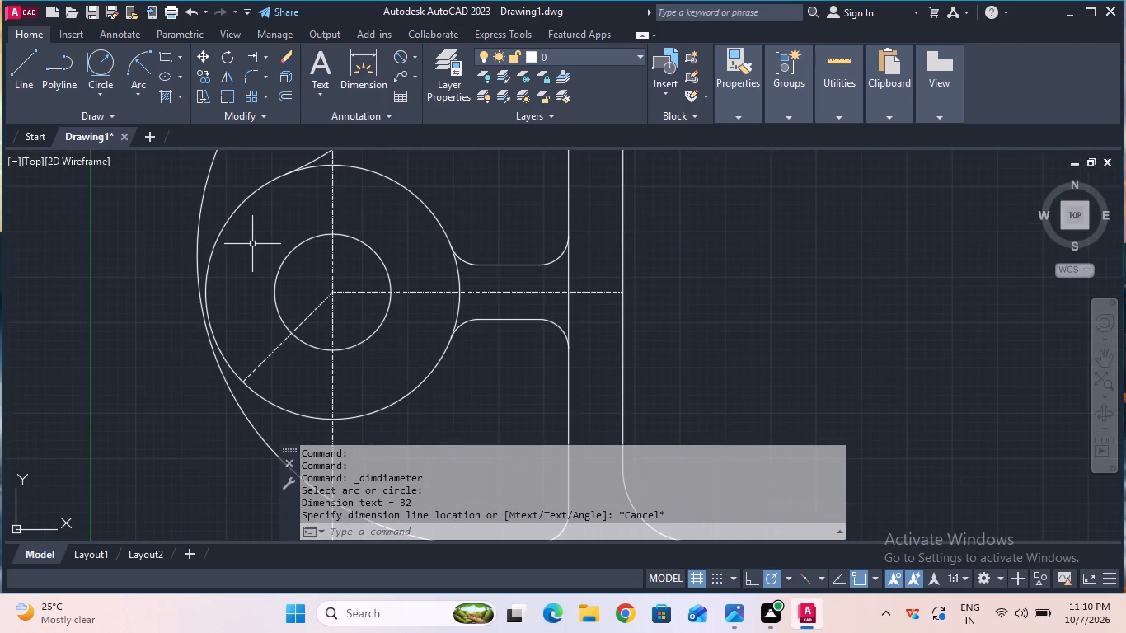
pyautogui.scroll(-2, 252, 244)
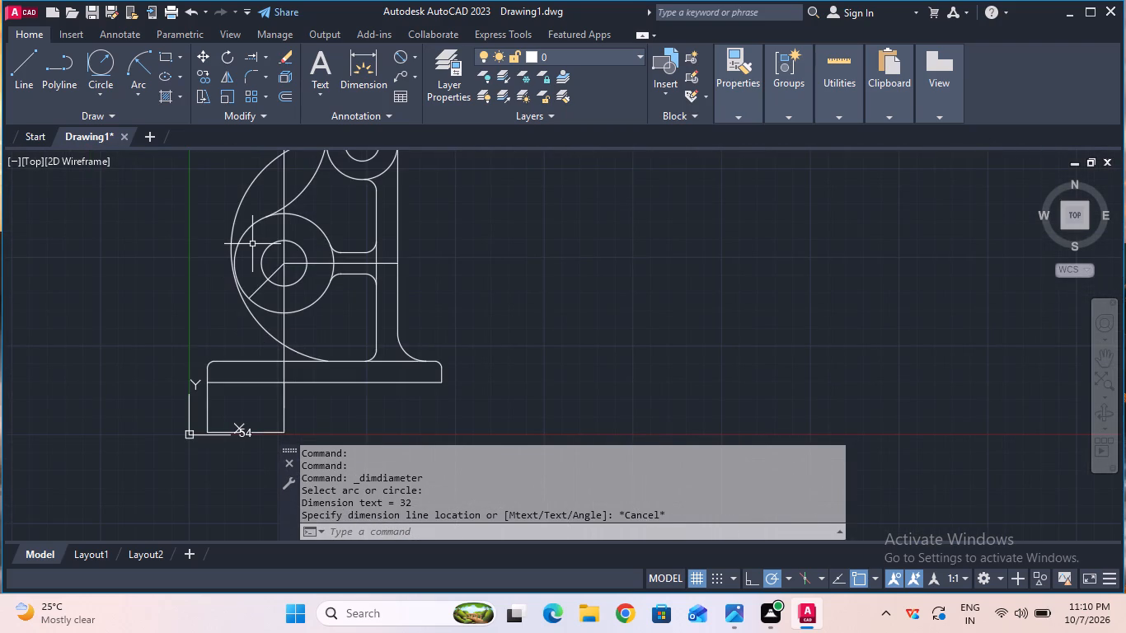
pyautogui.scroll(1, 251, 247)
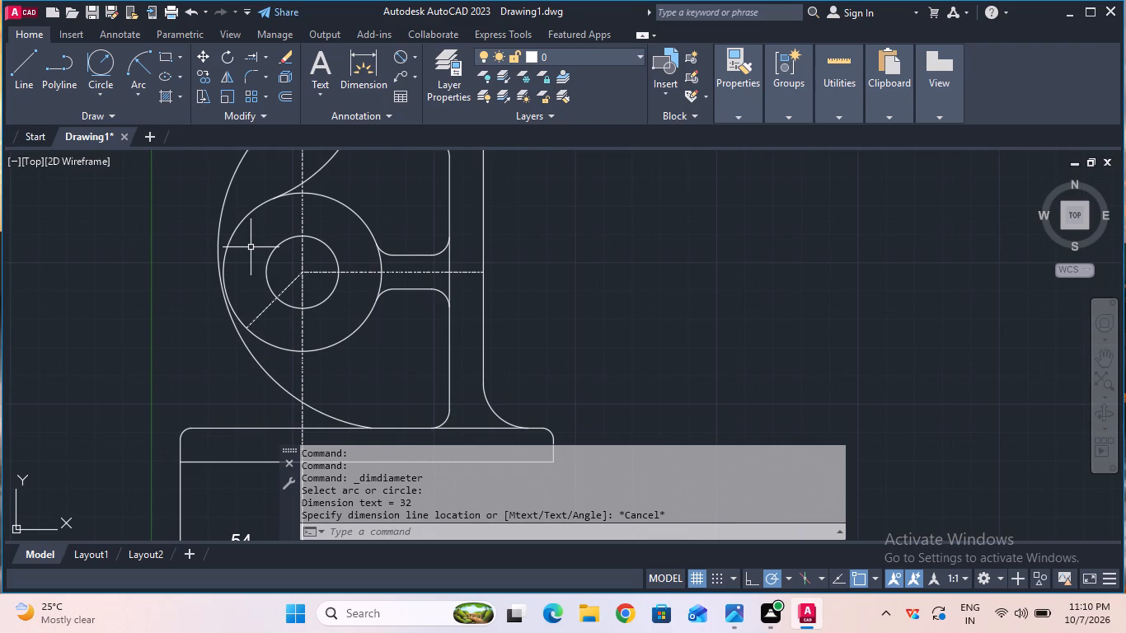
pyautogui.scroll(1, 251, 247)
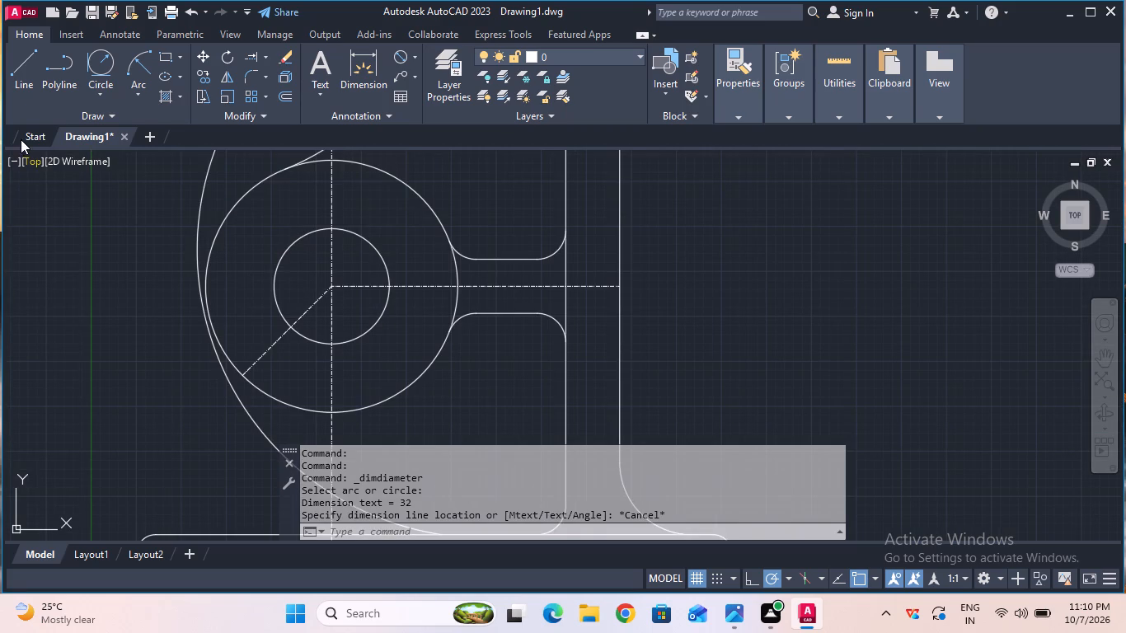
pyautogui.click(9, 83)
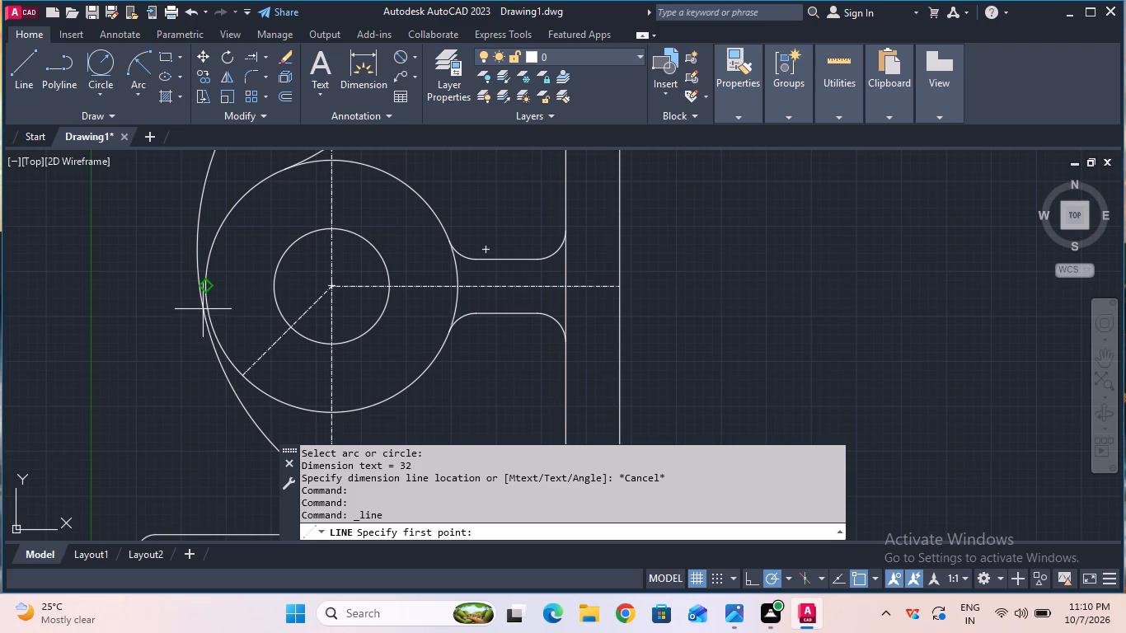
pyautogui.click(207, 289)
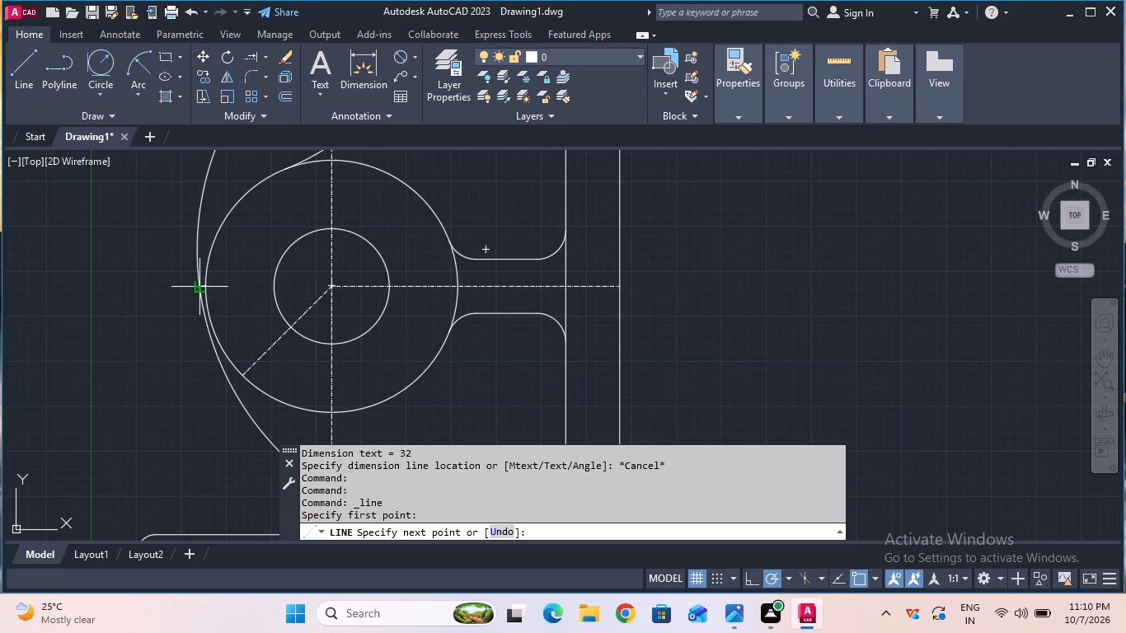
pyautogui.doubleClick(197, 283)
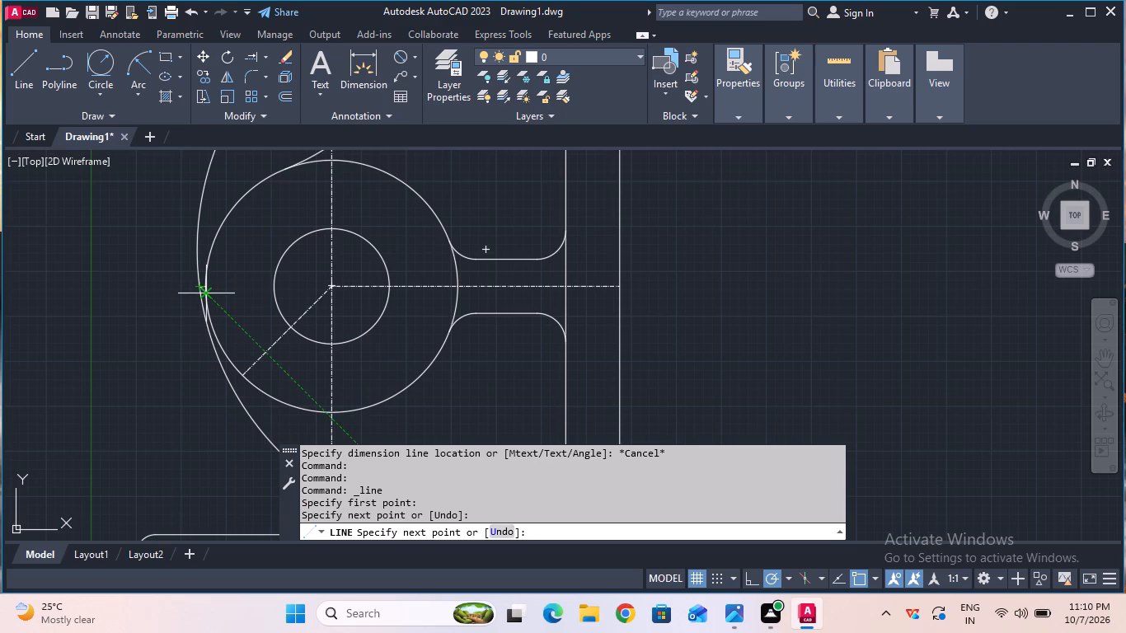
pyautogui.press('Escape')
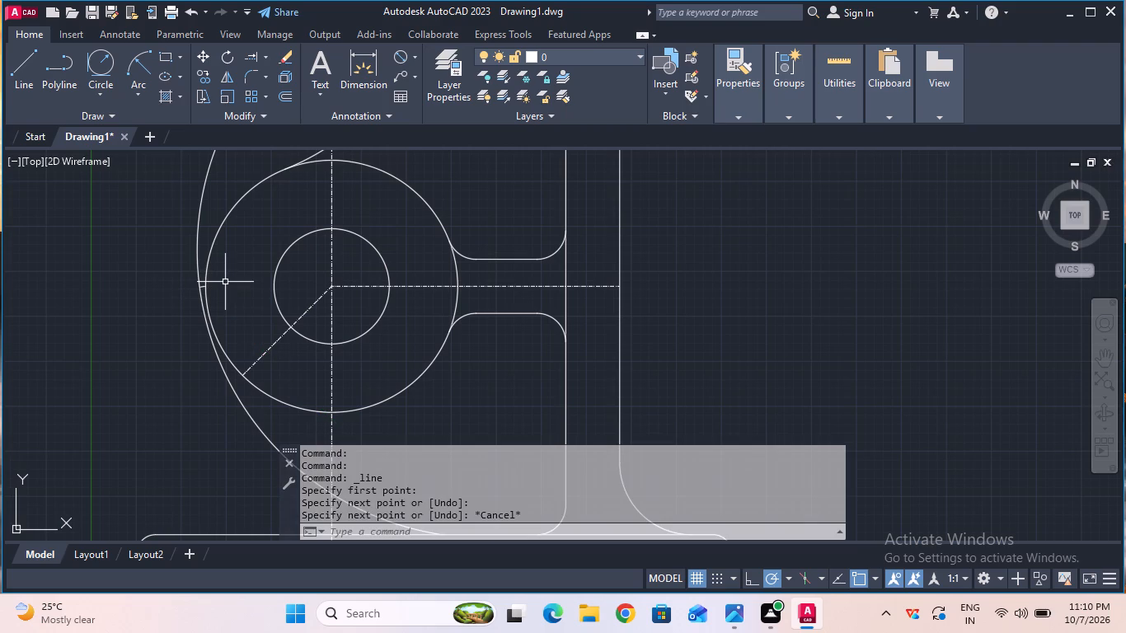
# Move the extended arc towards the lower boss, from the short line's outer end to its midpoint.
pyautogui.scroll(1, 240, 270)
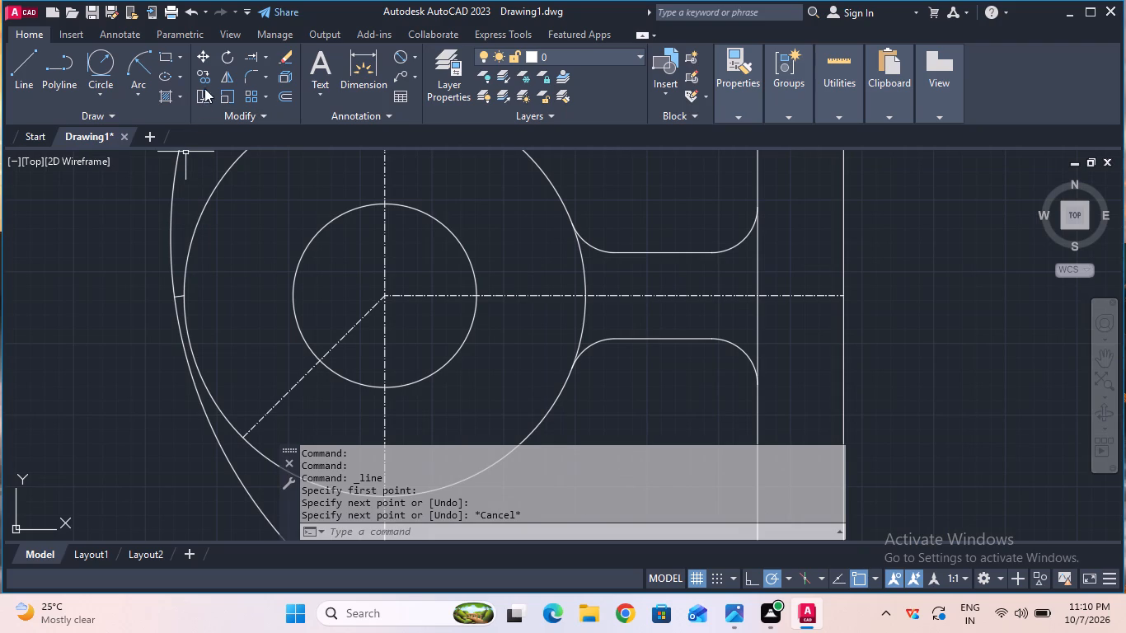
pyautogui.click(202, 59)
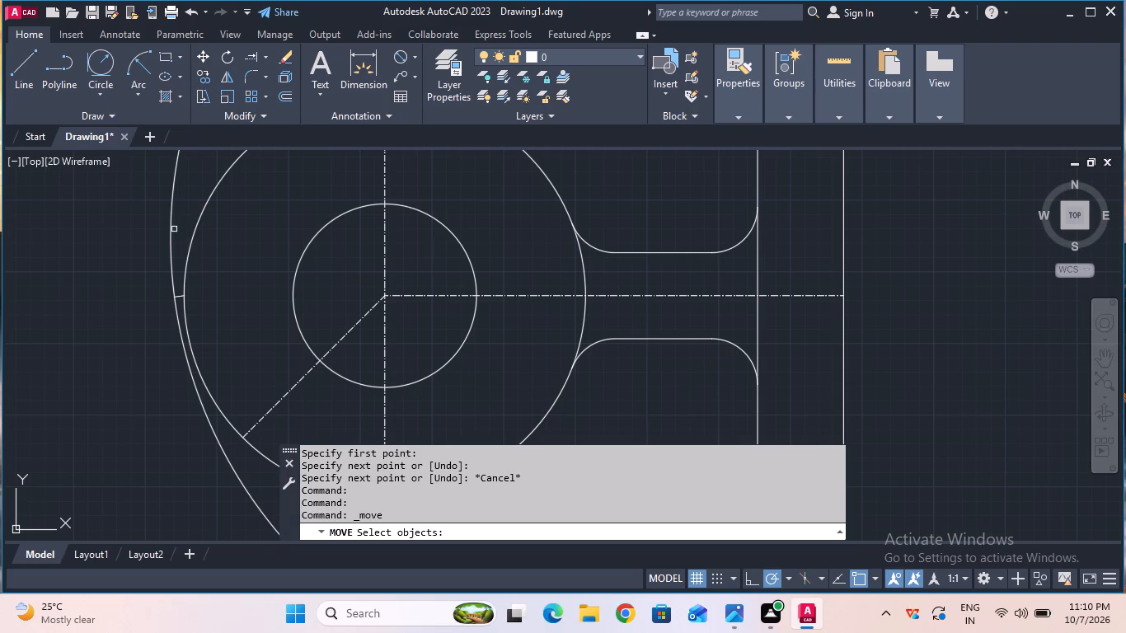
pyautogui.click(171, 241)
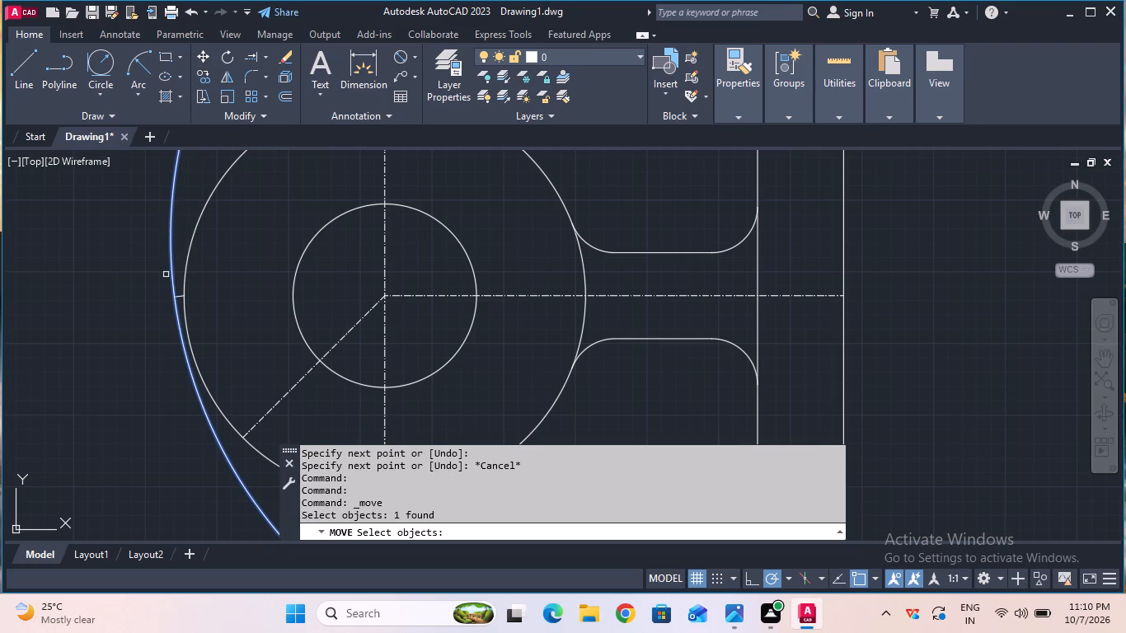
pyautogui.press('Return')
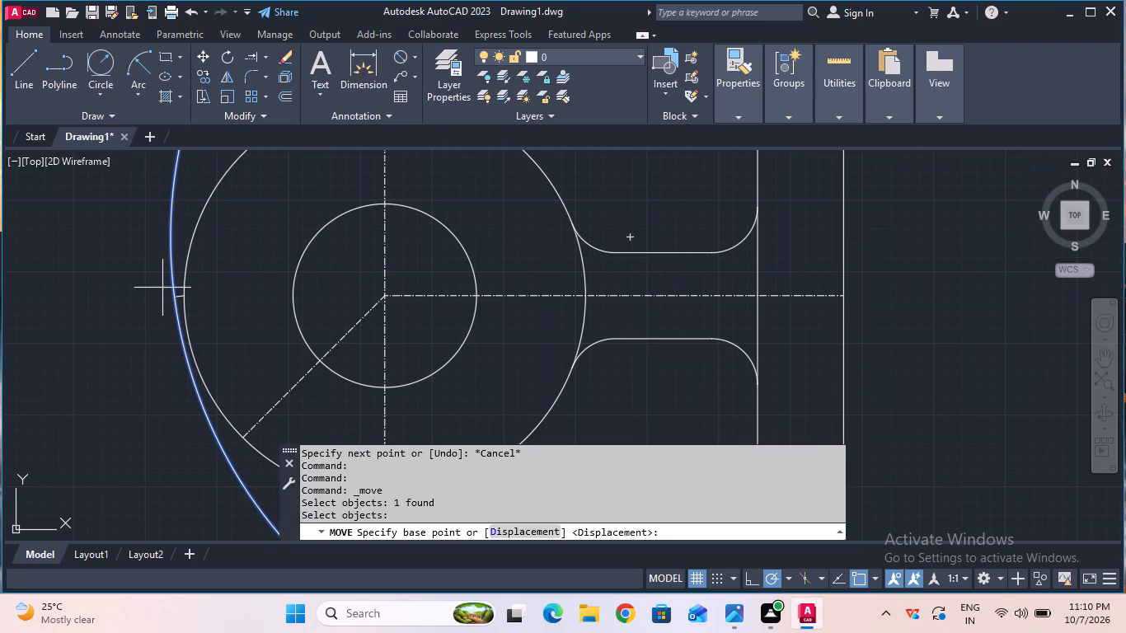
pyautogui.click(175, 301)
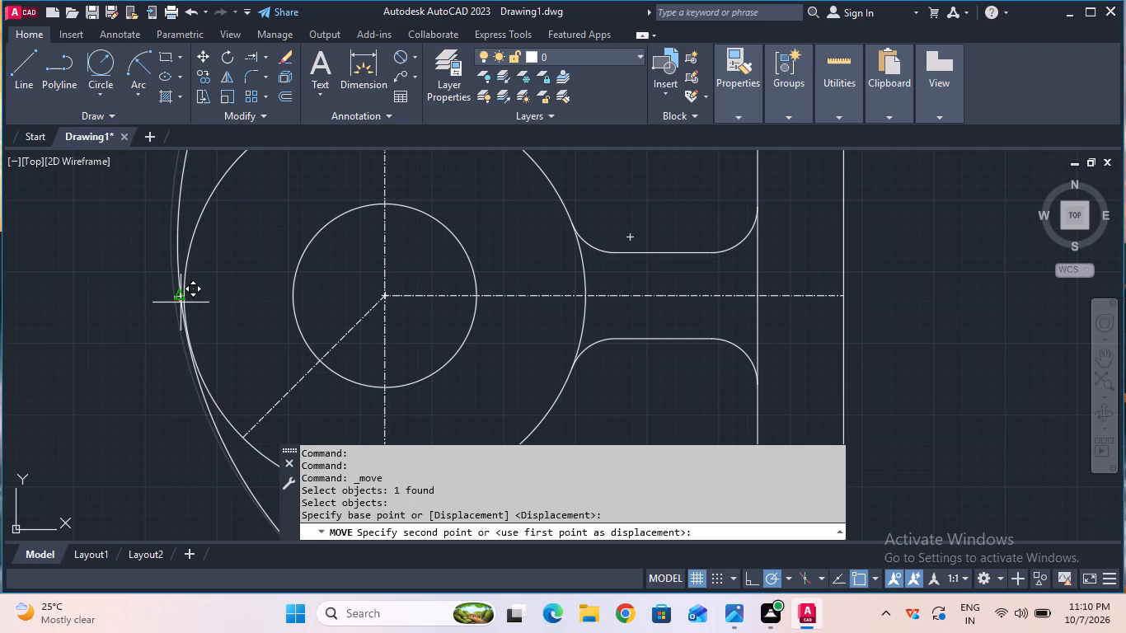
pyautogui.doubleClick(181, 302)
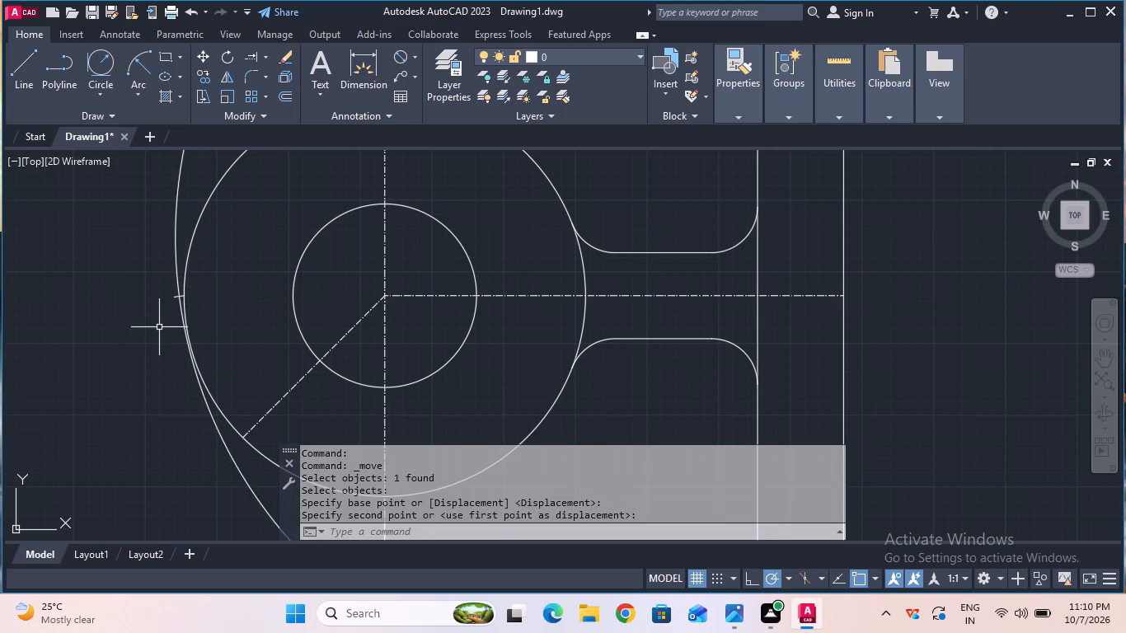
# Examine how the moved arc fits against the lower boss's outer circle and the base's top edge.
pyautogui.scroll(2, 159, 327)
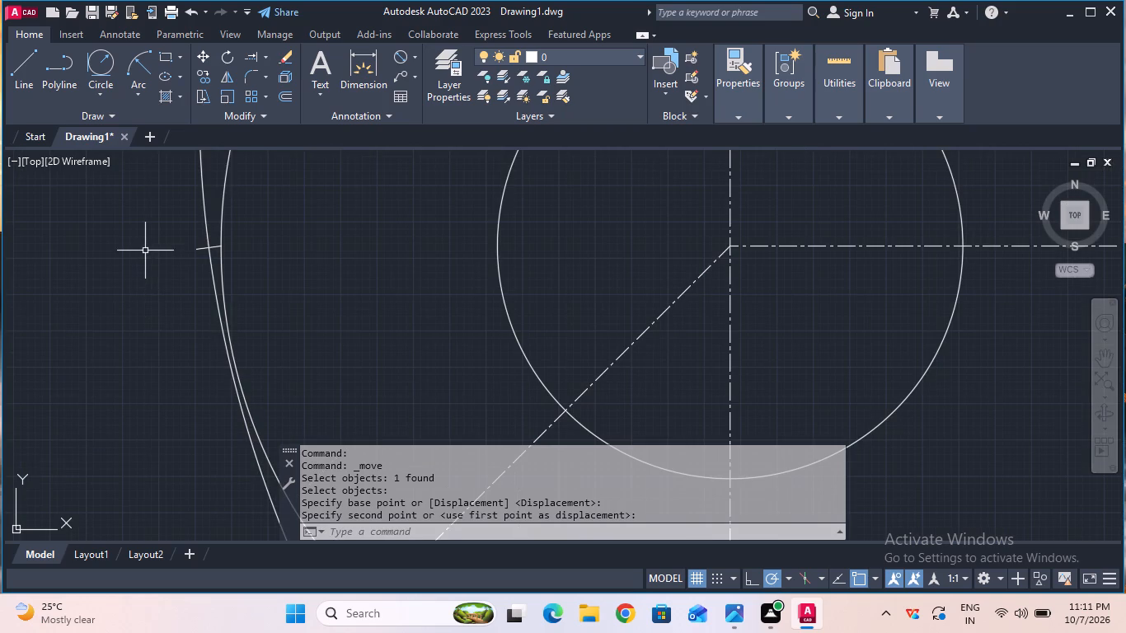
pyautogui.doubleClick(17, 72)
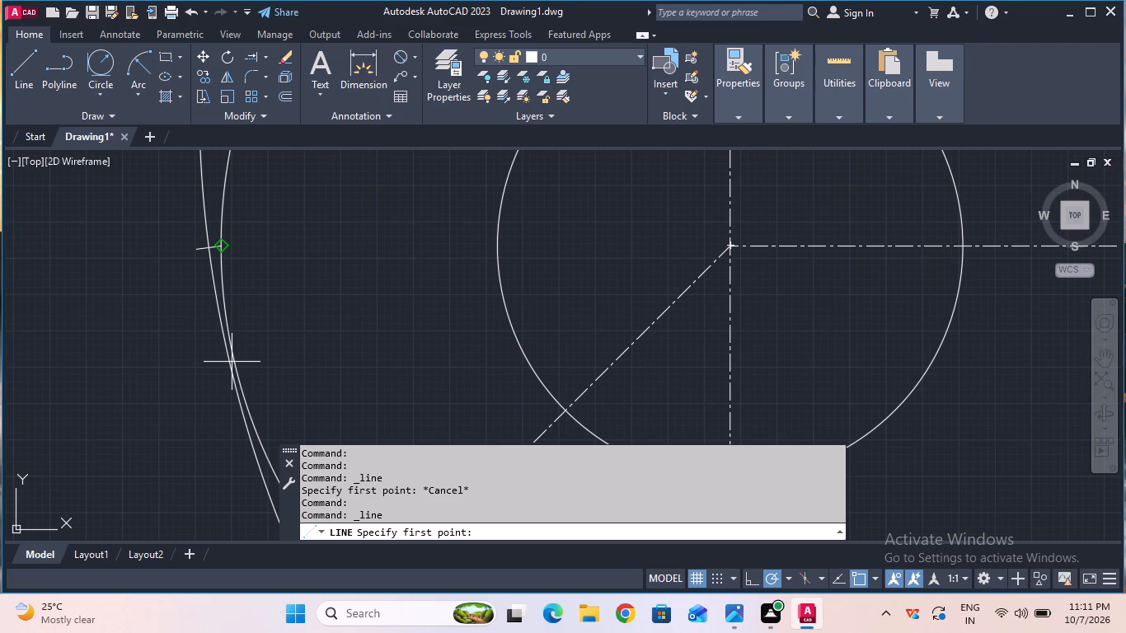
pyautogui.press('Escape')
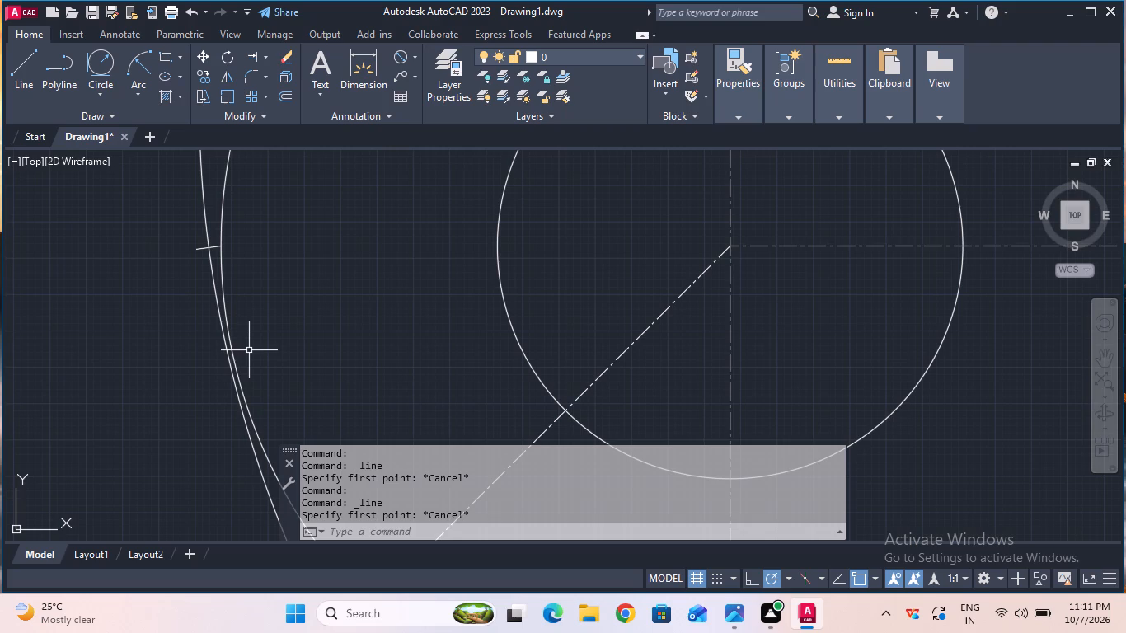
pyautogui.scroll(-1, 249, 350)
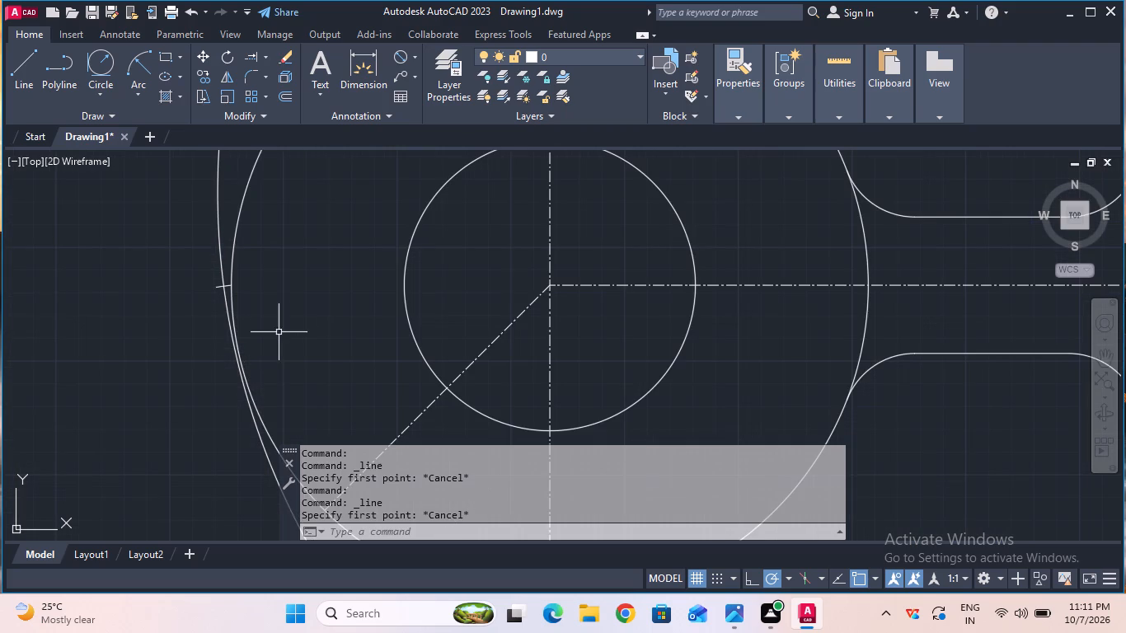
pyautogui.moveTo(390, 345); pyautogui.dragTo(350, 35, button='middle')
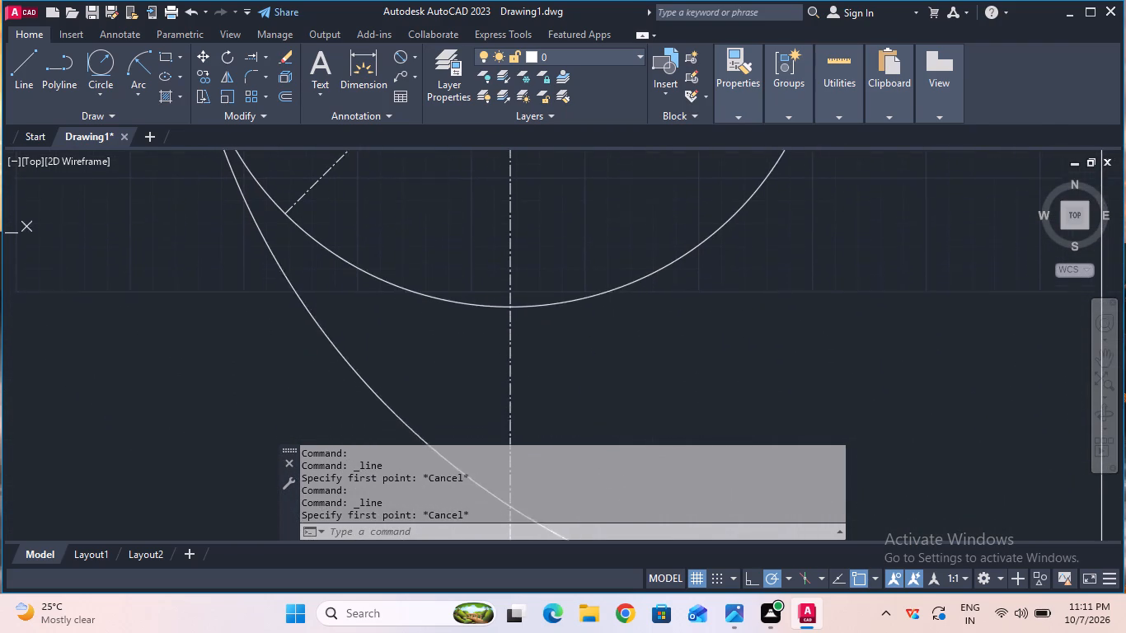
pyautogui.moveTo(350, 35); pyautogui.dragTo(371, 13, button='middle')
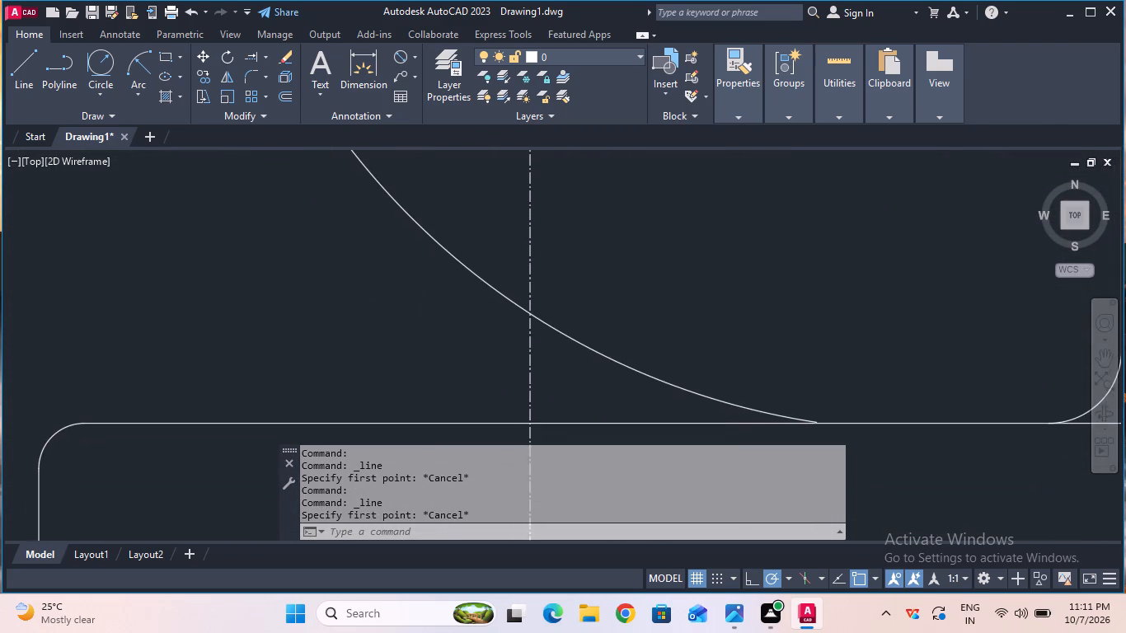
pyautogui.moveTo(371, 13); pyautogui.dragTo(476, 456, button='middle')
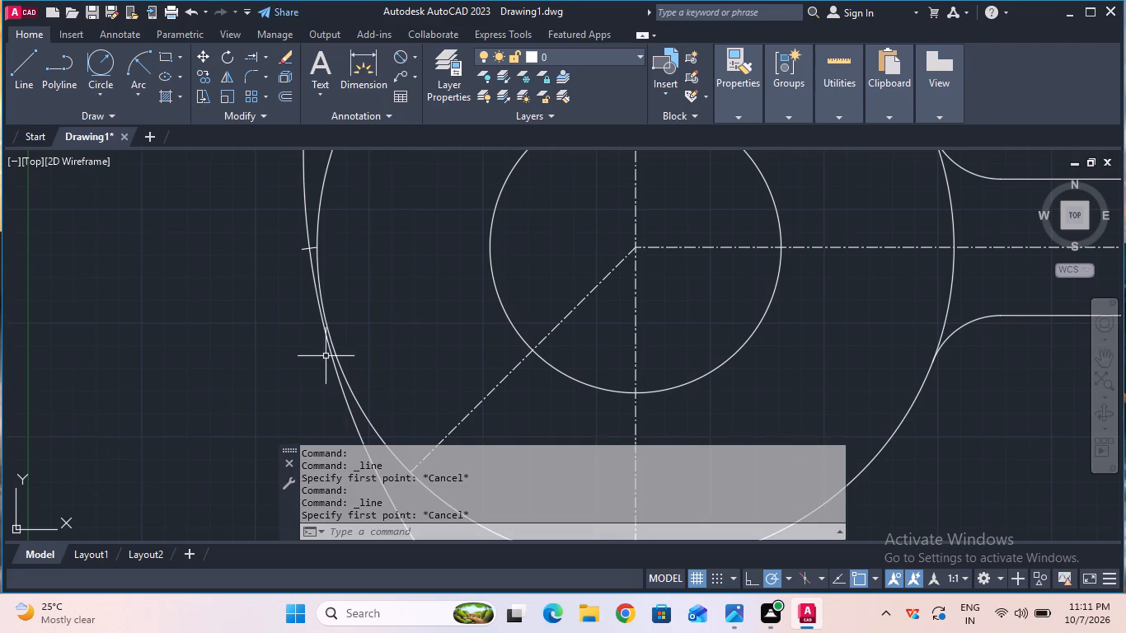
# Draw a line from the left quadrant of the lower boss's outer circle to a lower point on that circle.
pyautogui.scroll(1, 346, 333)
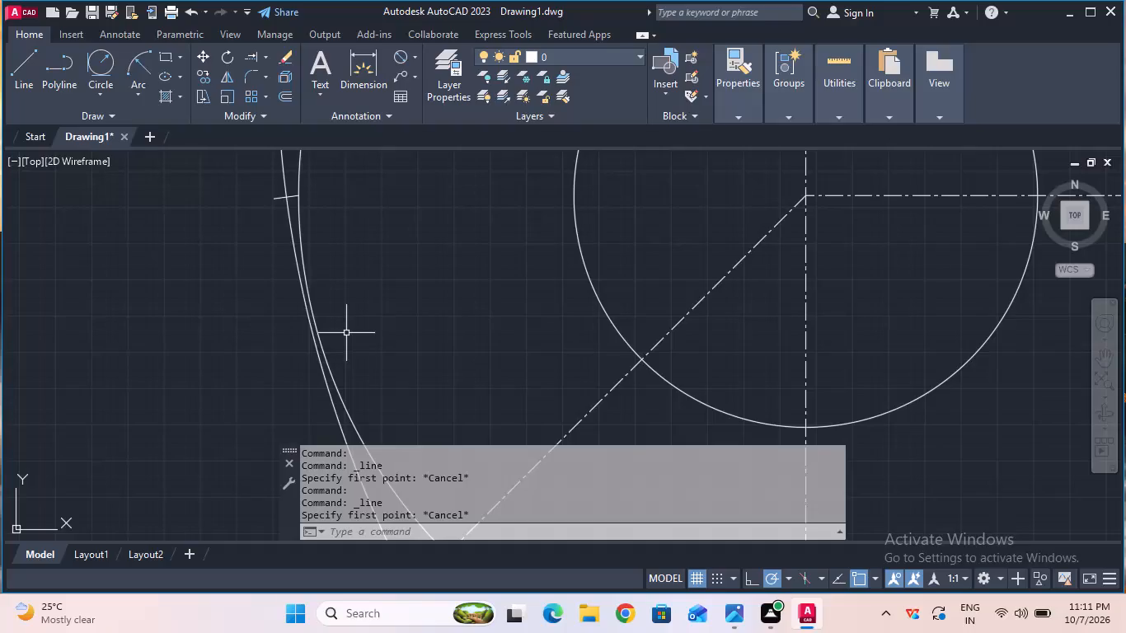
pyautogui.click(16, 82)
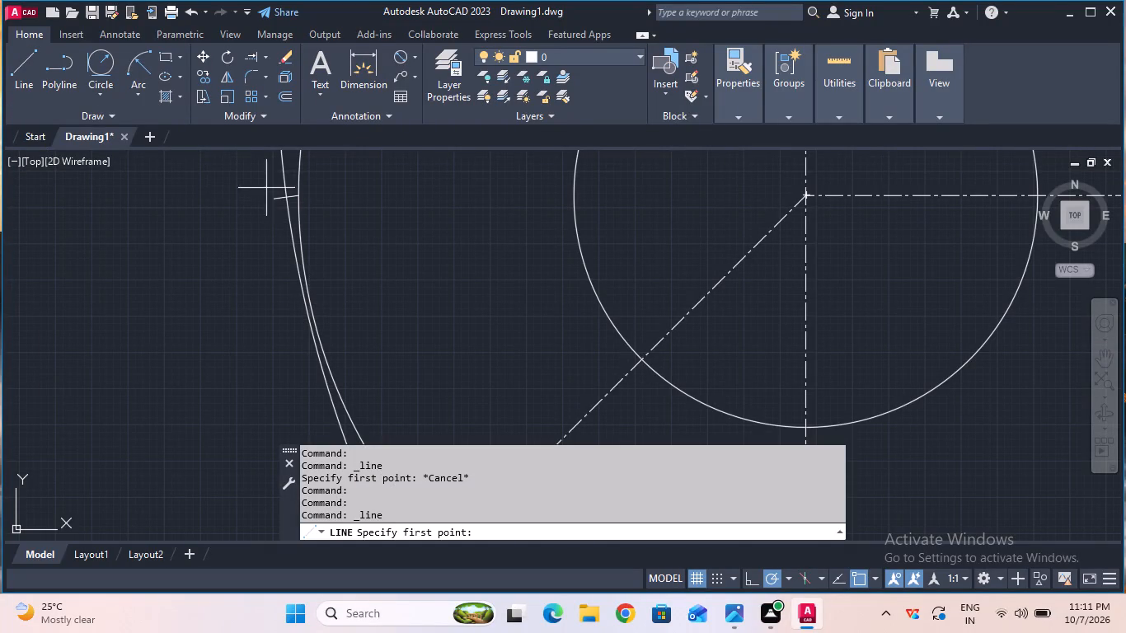
pyautogui.click(298, 195)
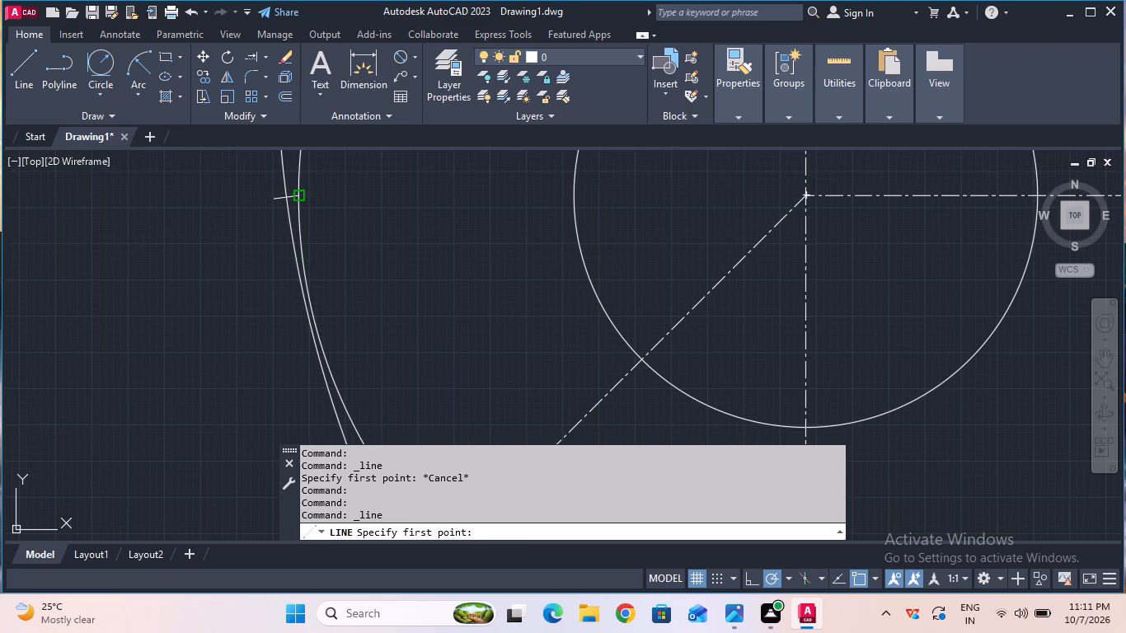
pyautogui.click(314, 325)
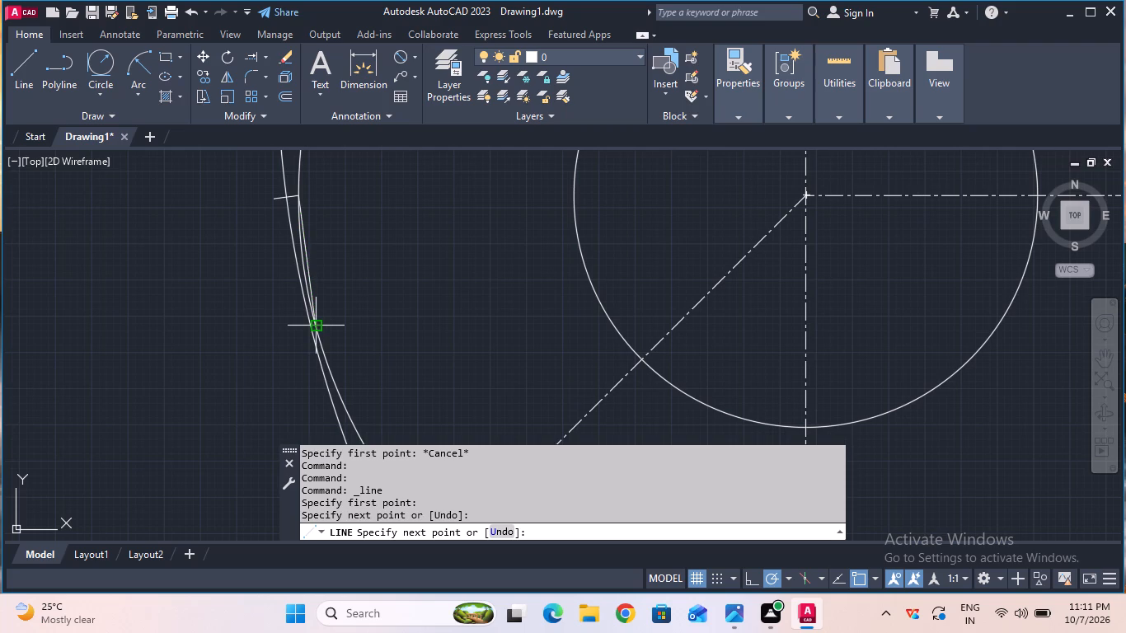
pyautogui.press('Escape')
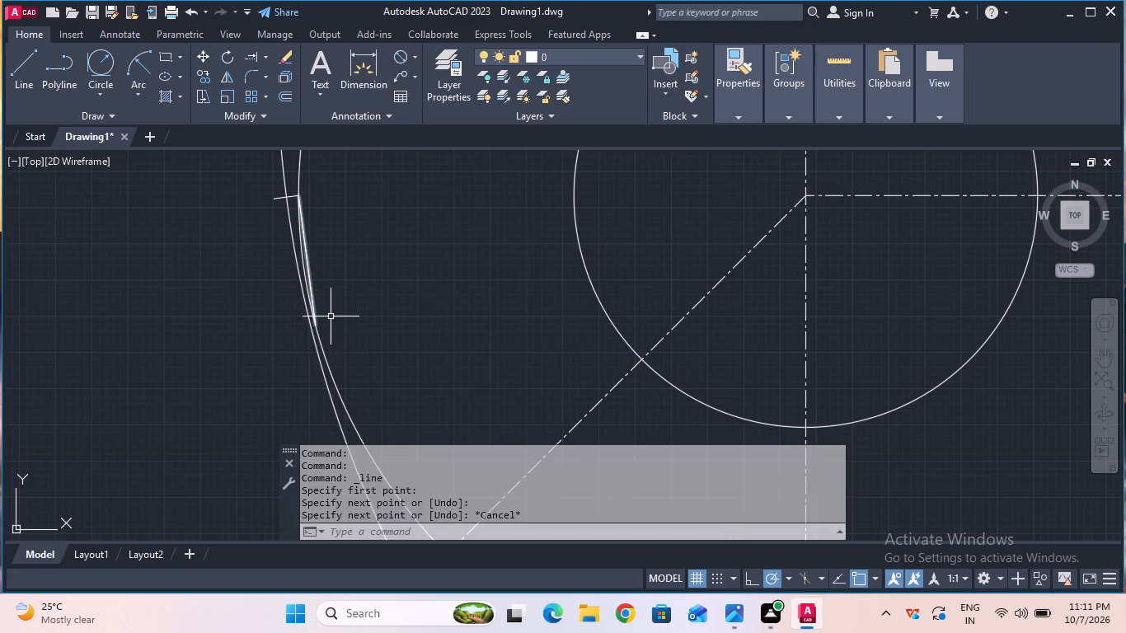
# Draw a short line from the new line's lower end across the gap to the radius 80 arc.
pyautogui.scroll(2, 331, 316)
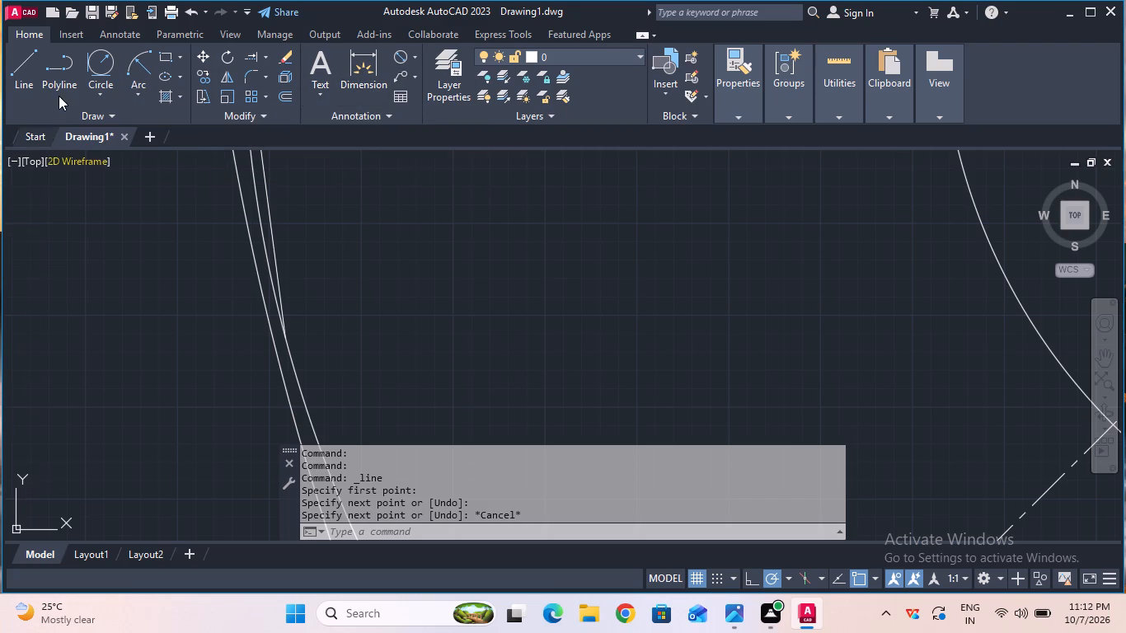
pyautogui.click(29, 89)
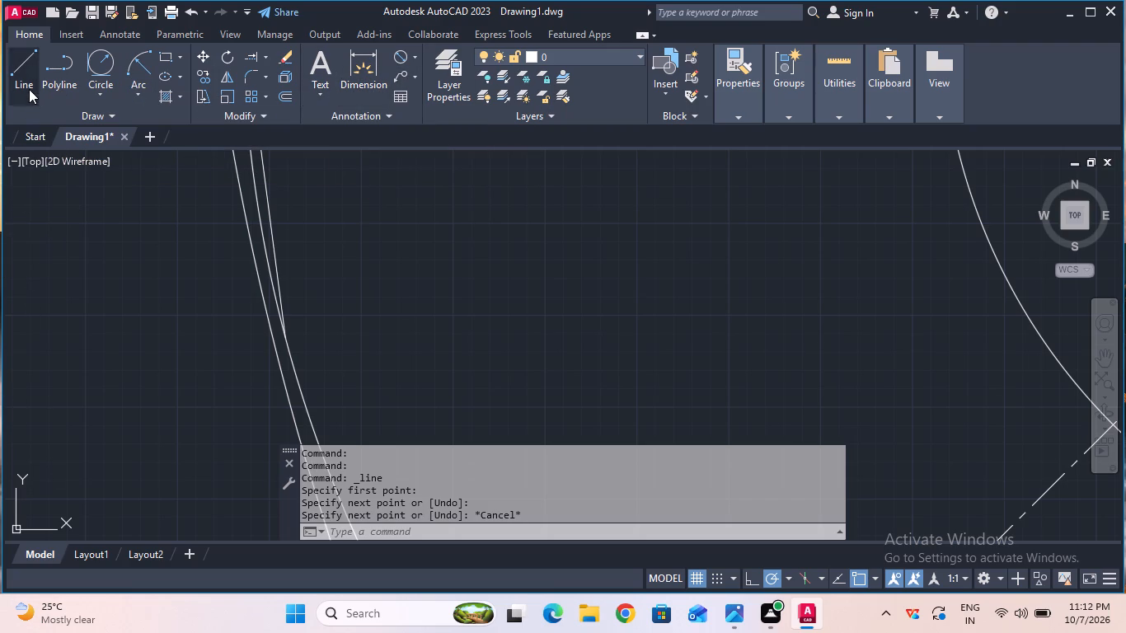
pyautogui.click(280, 336)
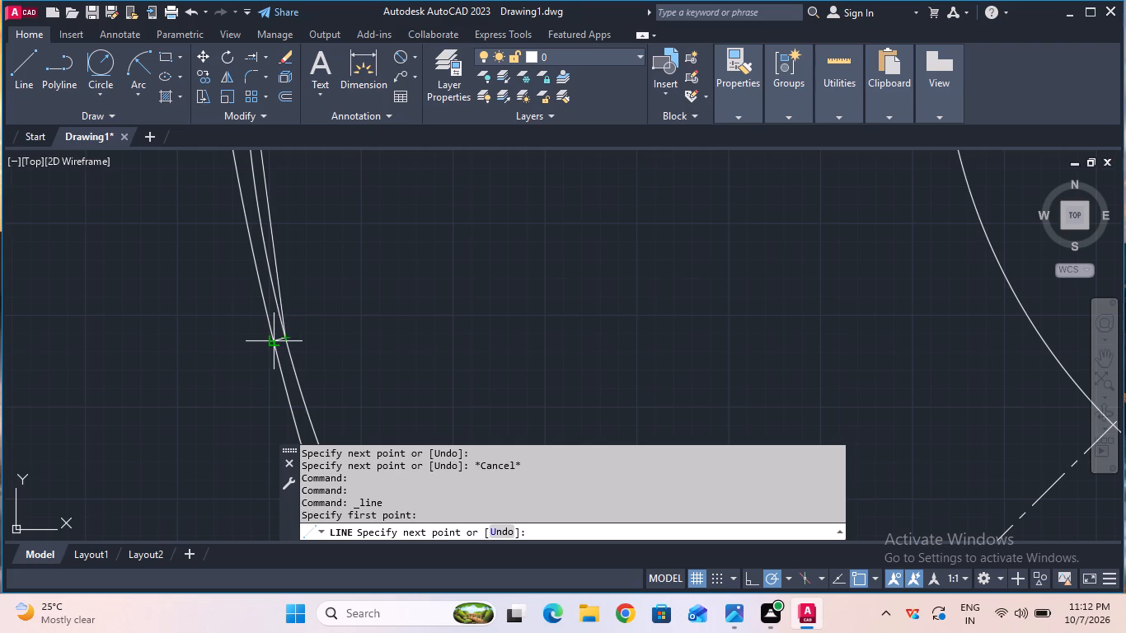
pyautogui.doubleClick(274, 343)
pyautogui.press('Escape')
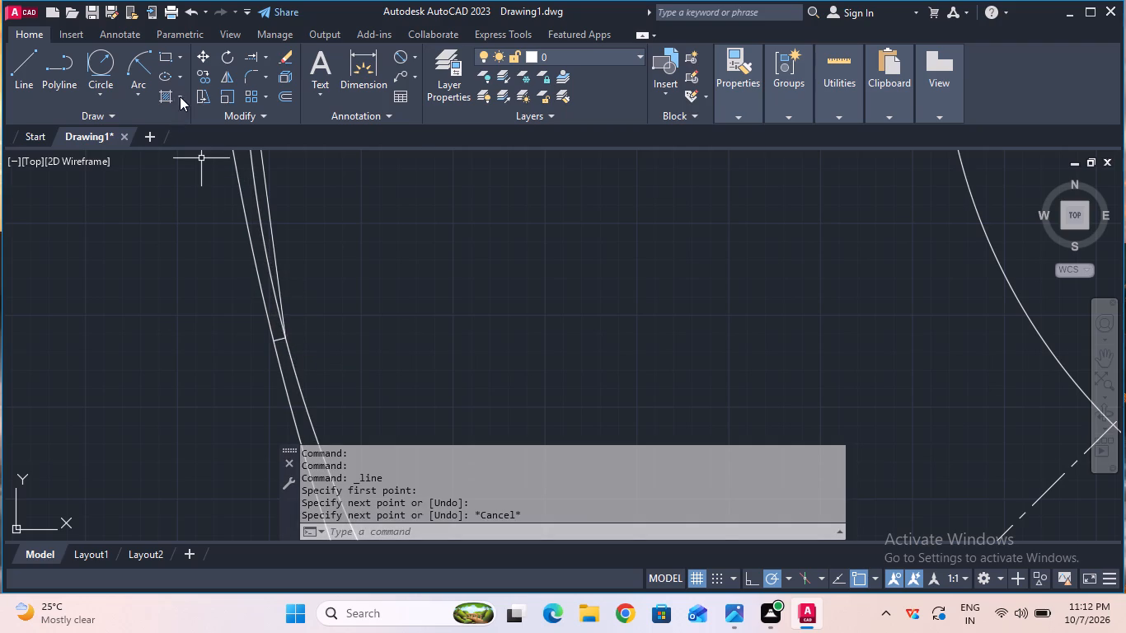
# Move the radius 80 arc from the short line's outer end to its inner end on the lower boss's outer circle.
pyautogui.click(201, 63)
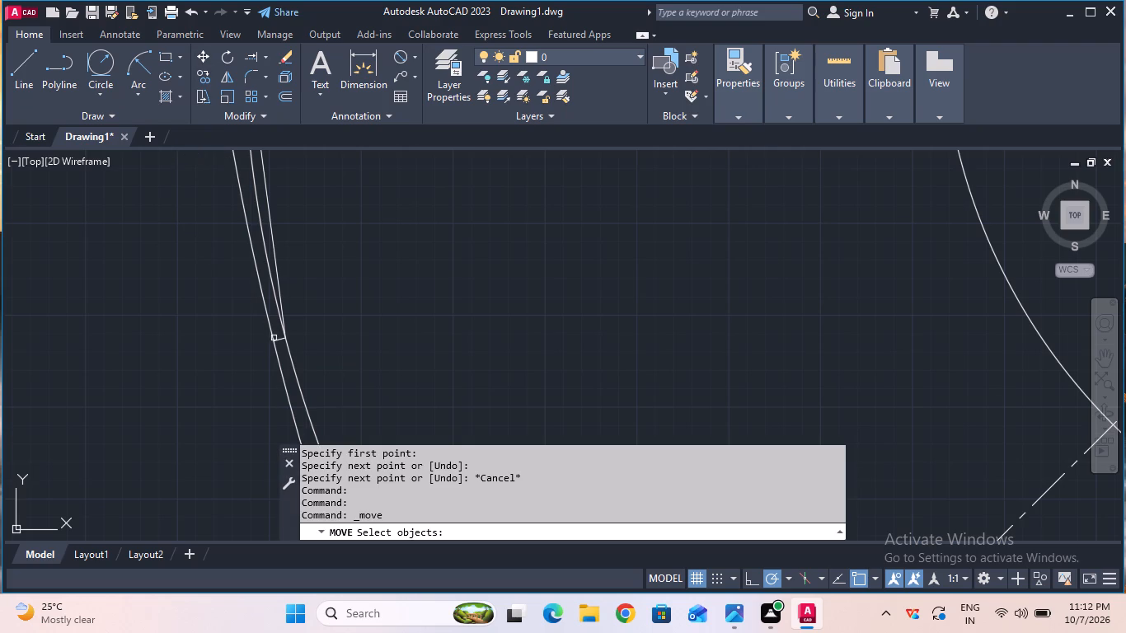
pyautogui.click(272, 331)
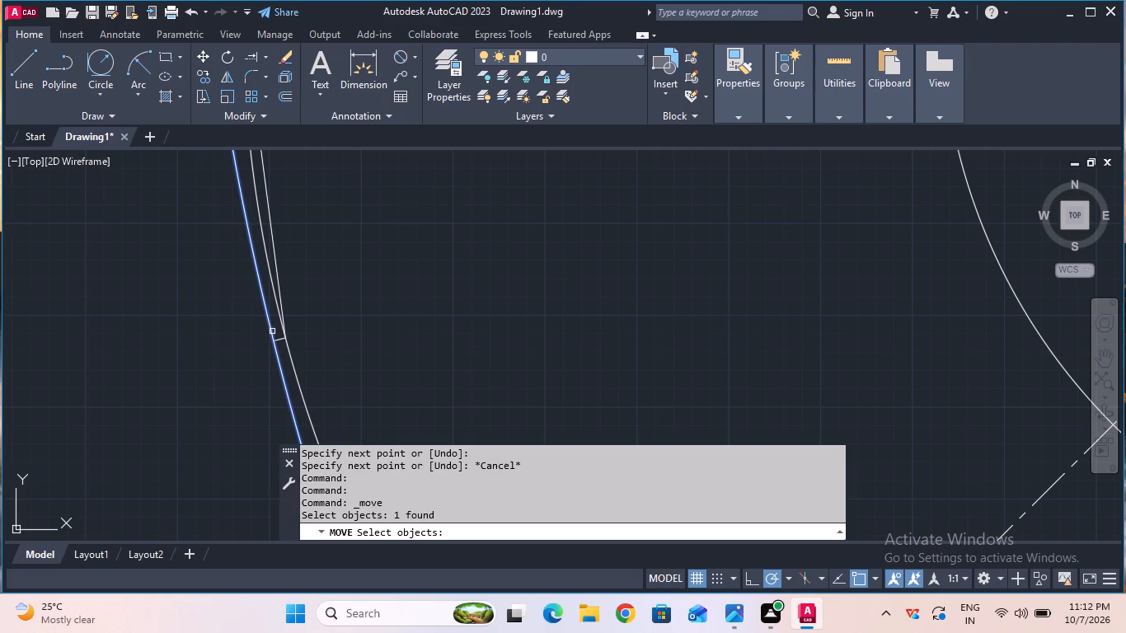
pyautogui.press('Return')
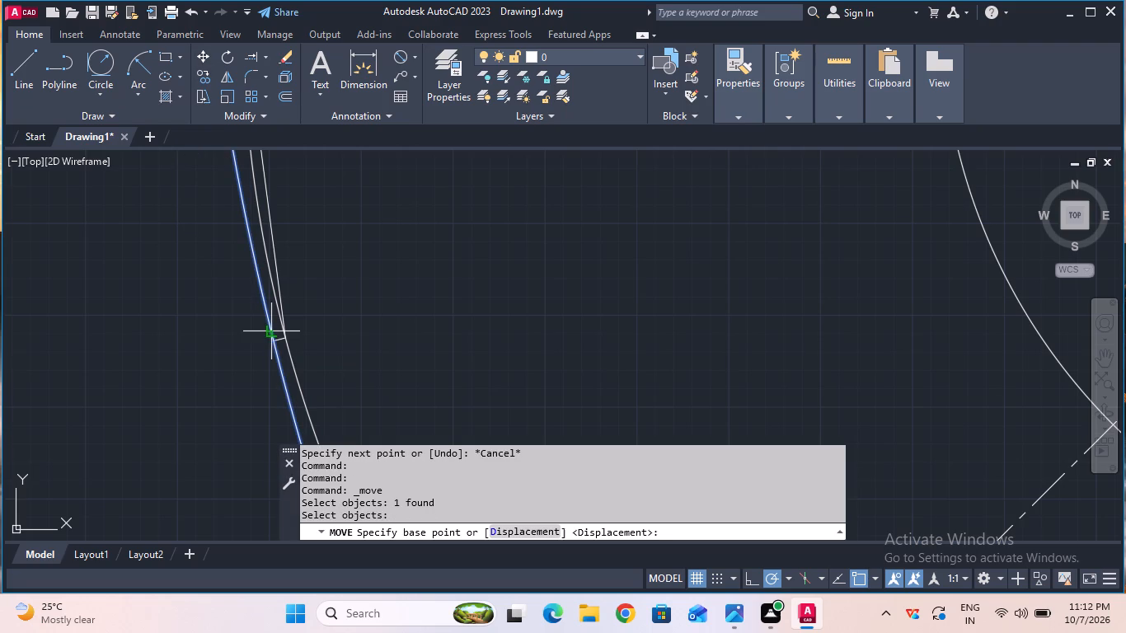
pyautogui.click(270, 342)
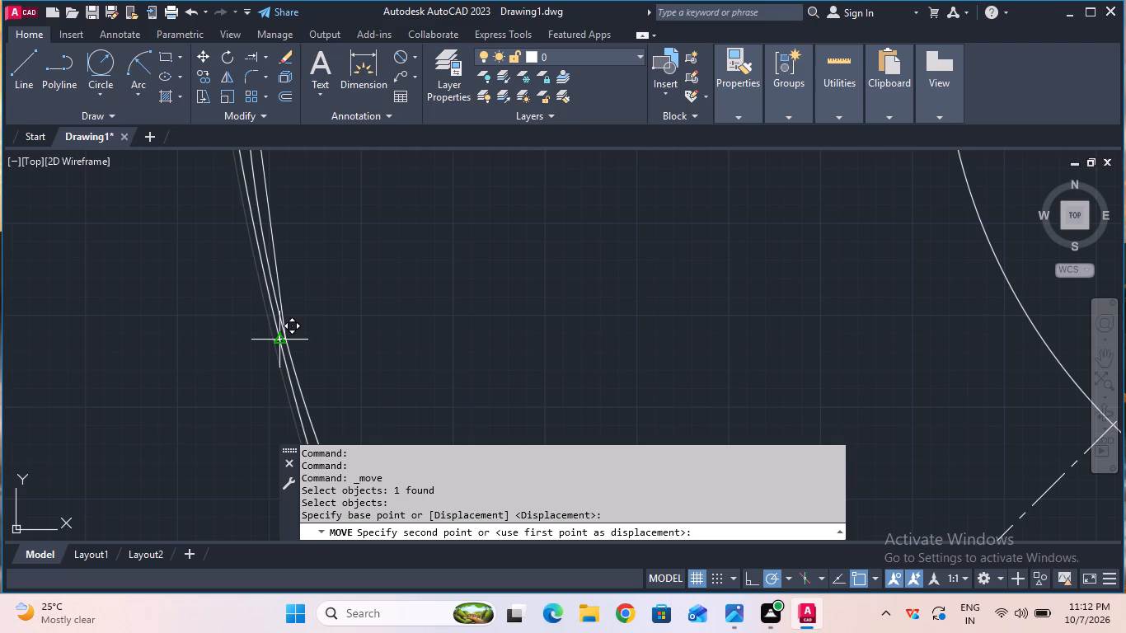
pyautogui.click(286, 335)
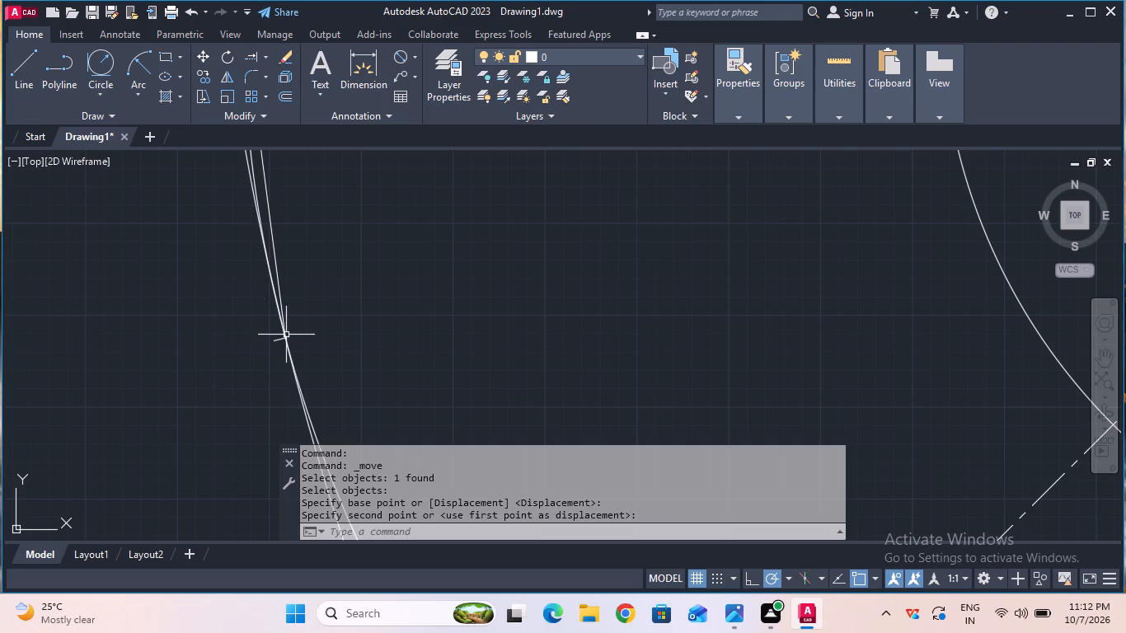
# Extend the lower end of the moved radius 80 arc to the base's top edge.
pyautogui.scroll(-2, 238, 360)
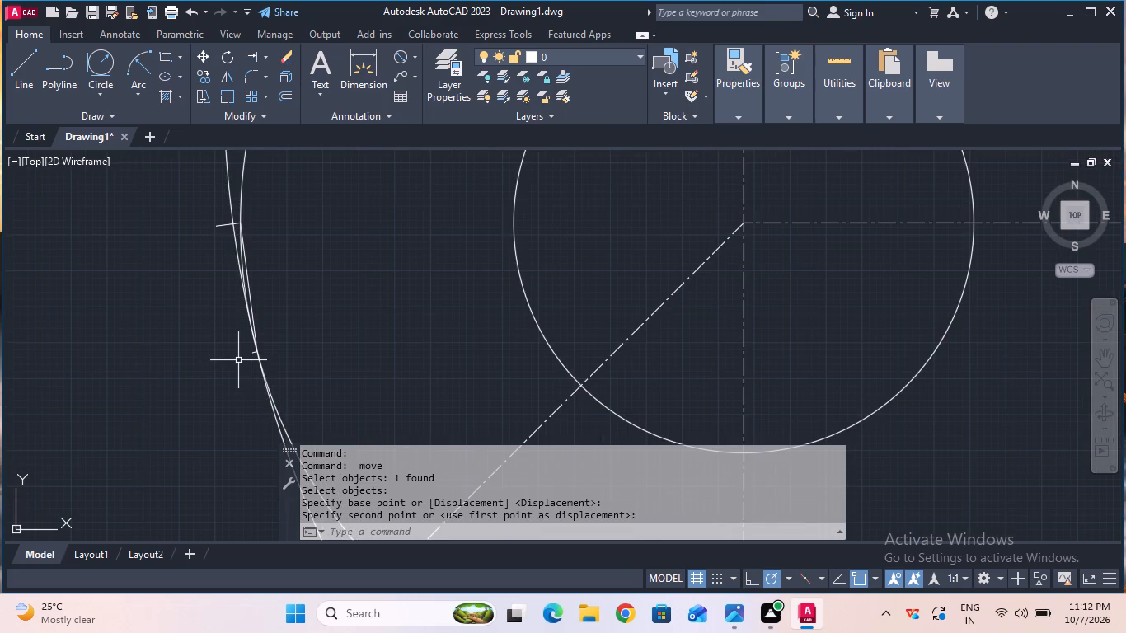
pyautogui.scroll(-2, 238, 360)
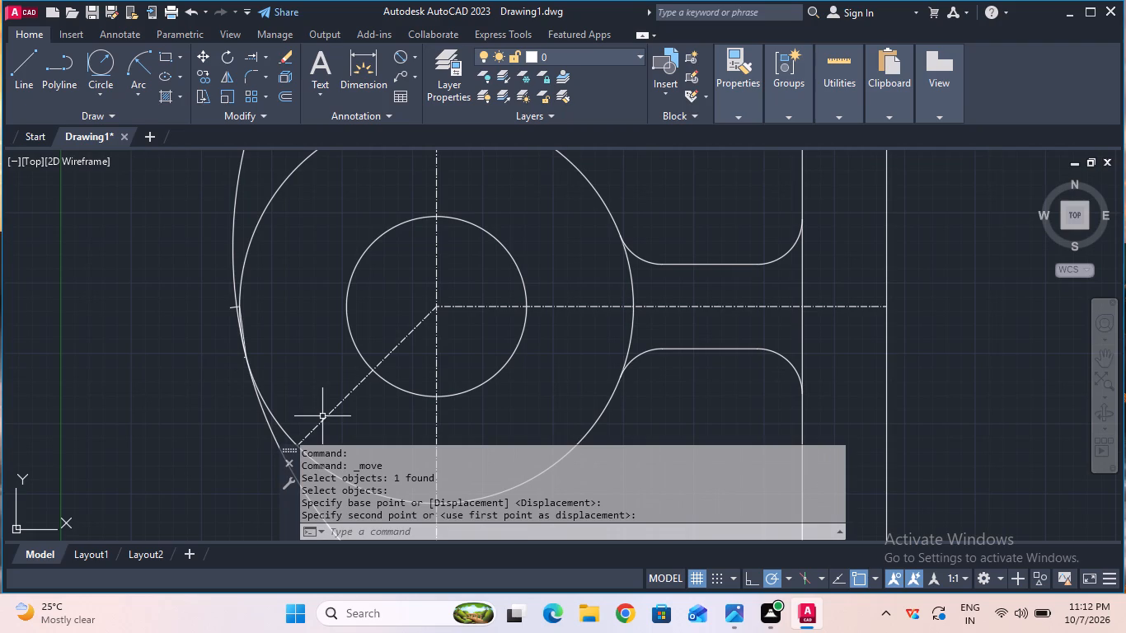
pyautogui.moveTo(347, 420); pyautogui.dragTo(312, 228, button='middle')
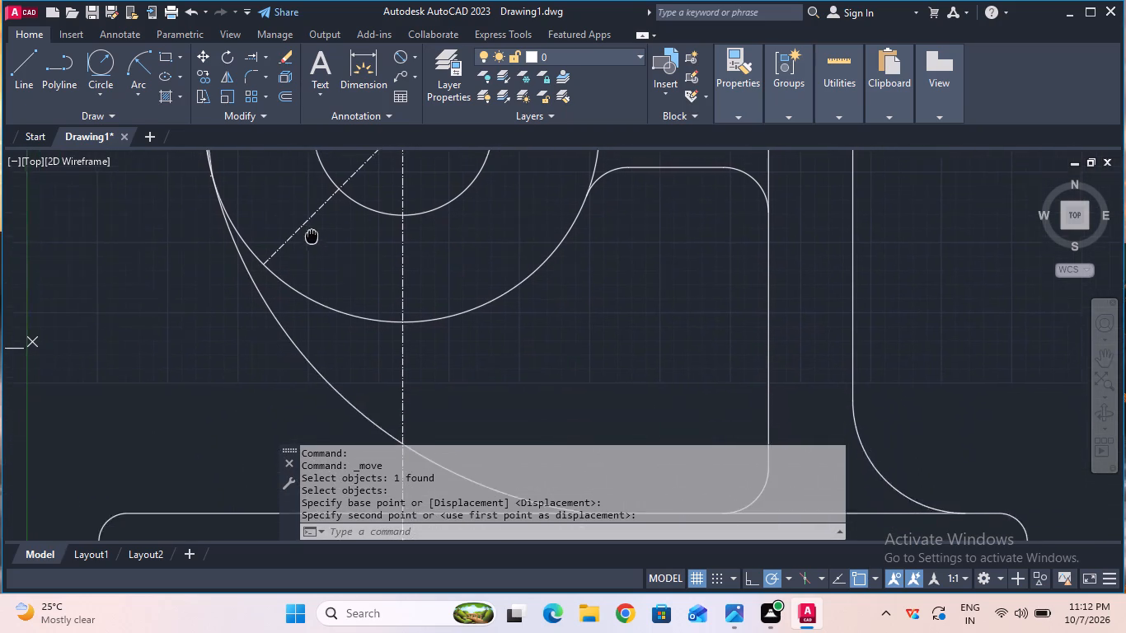
pyautogui.moveTo(312, 228); pyautogui.dragTo(312, 142, button='middle')
pyautogui.scroll(1, 526, 391)
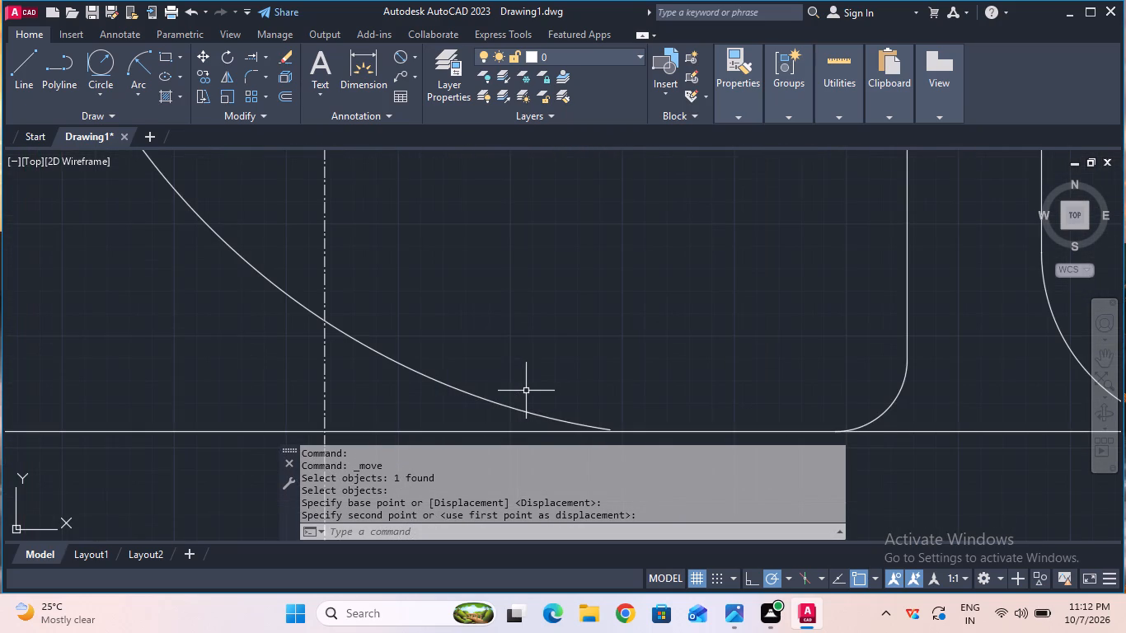
pyautogui.moveTo(665, 415); pyautogui.dragTo(654, 358, button='middle')
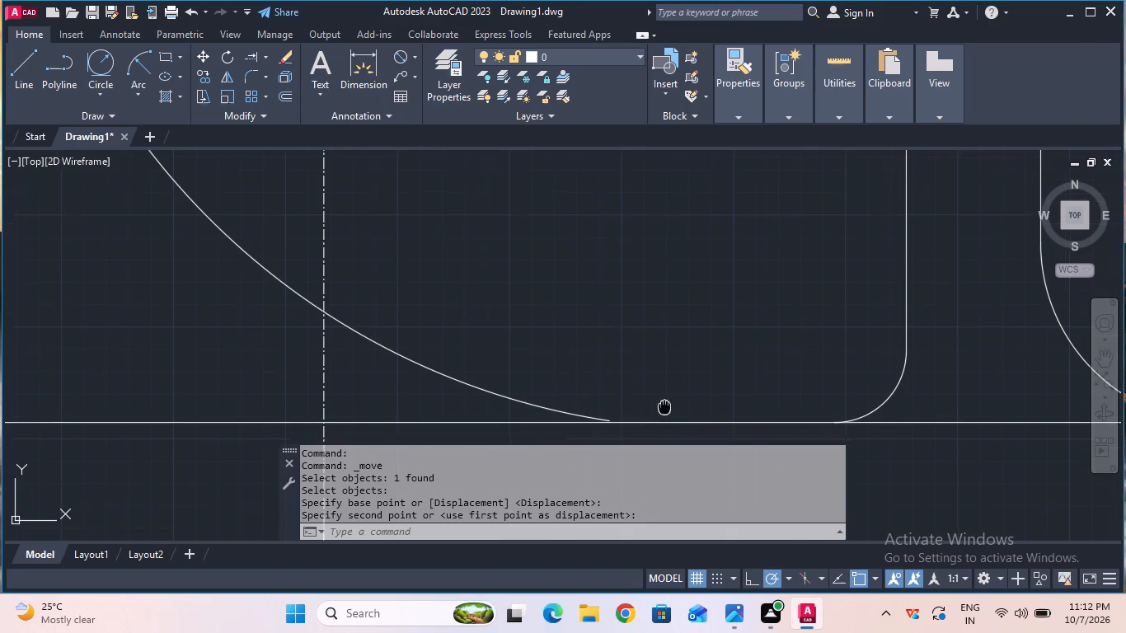
pyautogui.moveTo(654, 358); pyautogui.dragTo(632, 267, button='middle')
pyautogui.scroll(2, 631, 266)
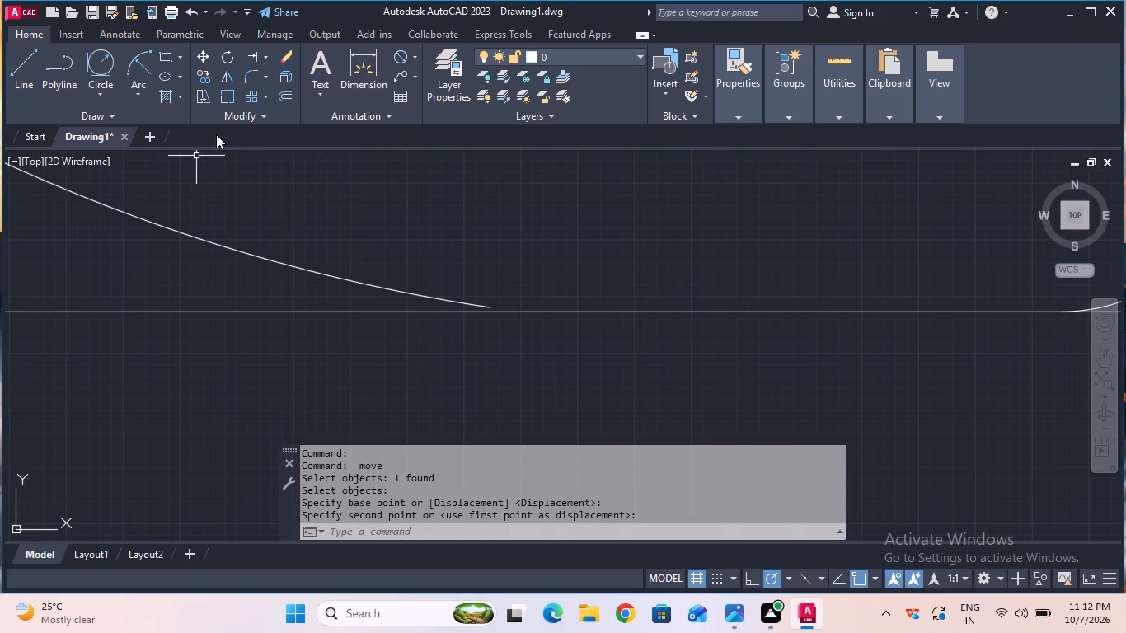
pyautogui.click(248, 54)
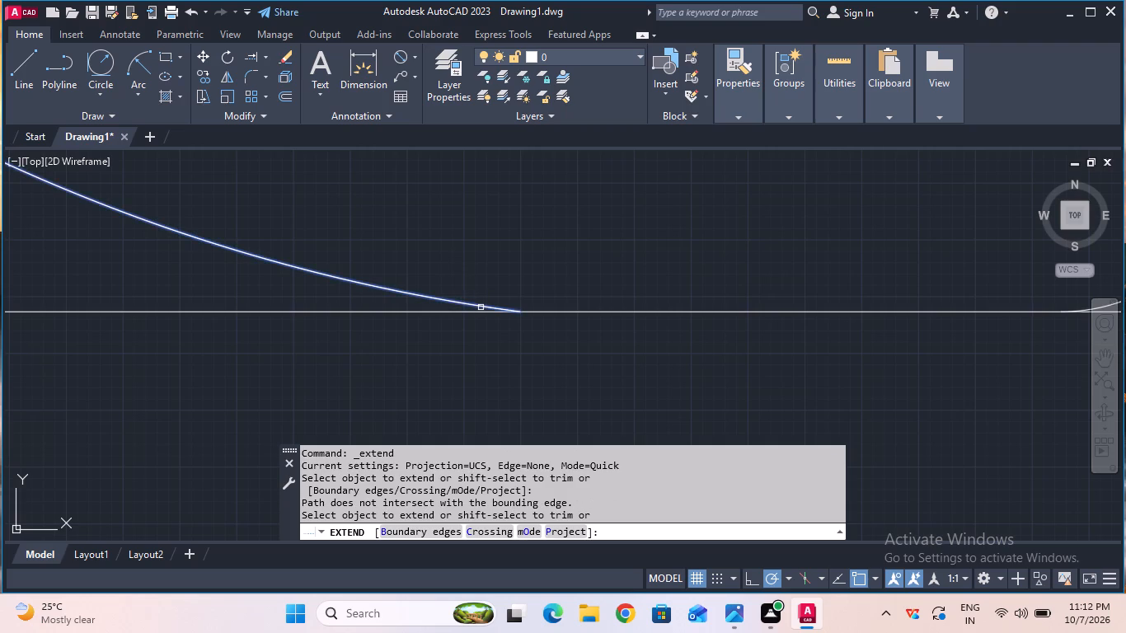
pyautogui.click(481, 307)
pyautogui.scroll(-2, 443, 257)
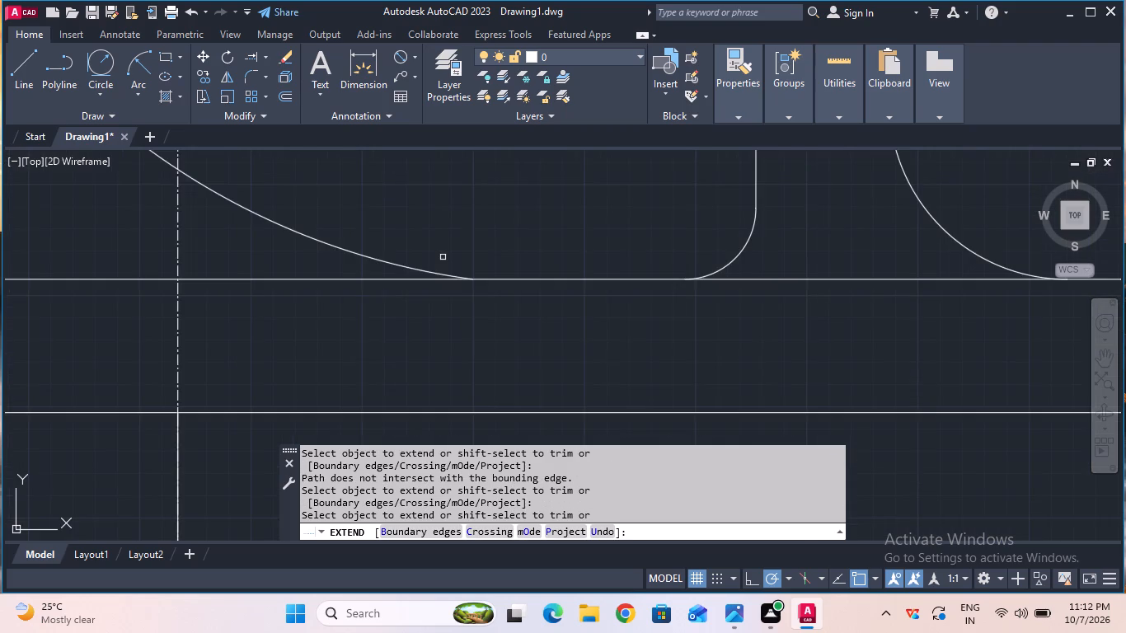
pyautogui.scroll(-2, 443, 257)
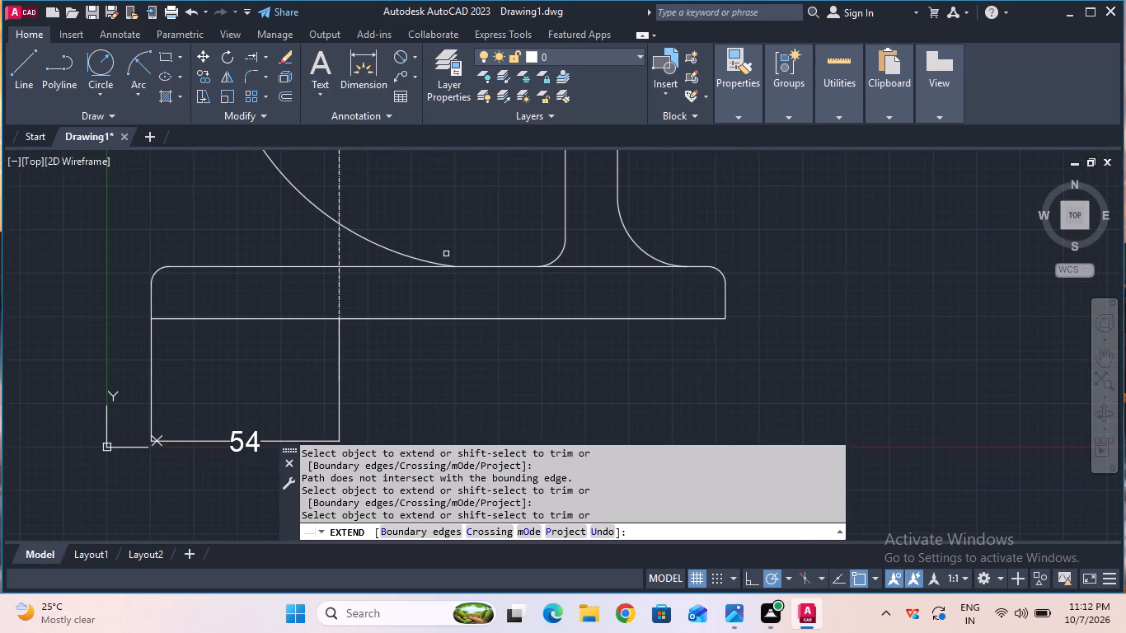
pyautogui.press('Escape')
# Trim away the radius 80 arc's upper portion above the short line at the lower boss's left quadrant.
pyautogui.middleClick(321, 205)
pyautogui.moveTo(321, 205); pyautogui.dragTo(364, 429, button='middle')
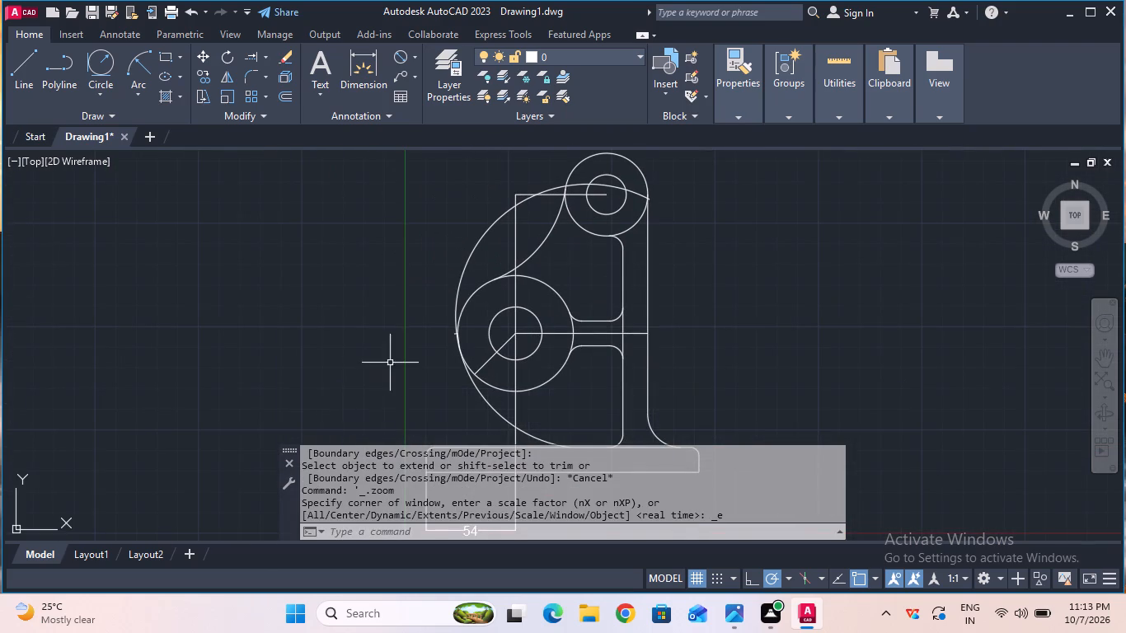
pyautogui.scroll(2, 401, 357)
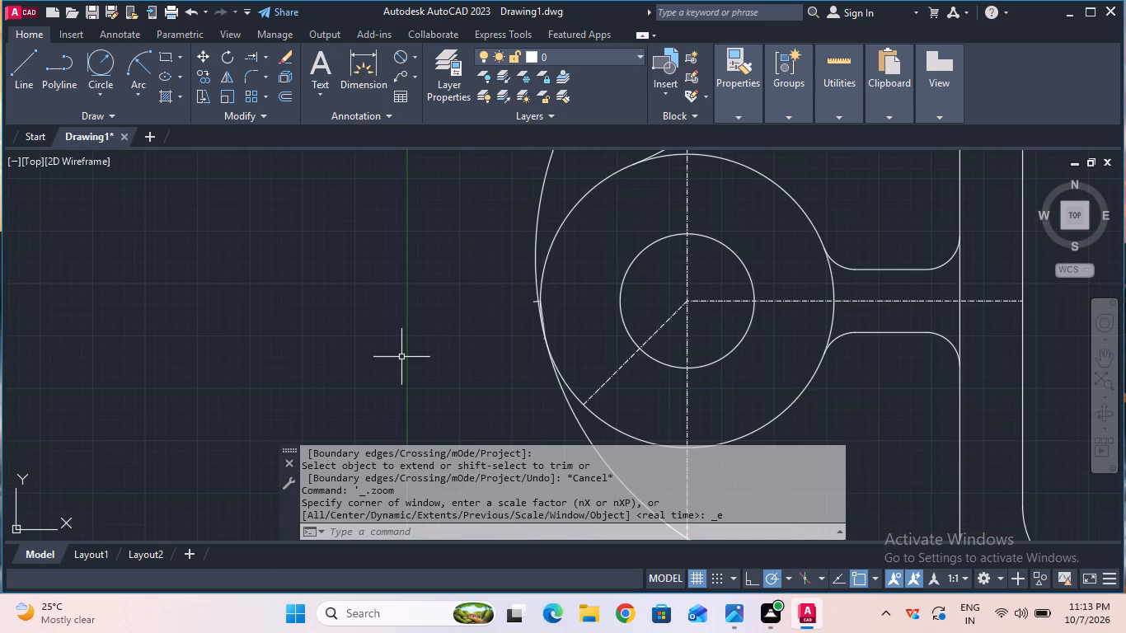
pyautogui.click(262, 59)
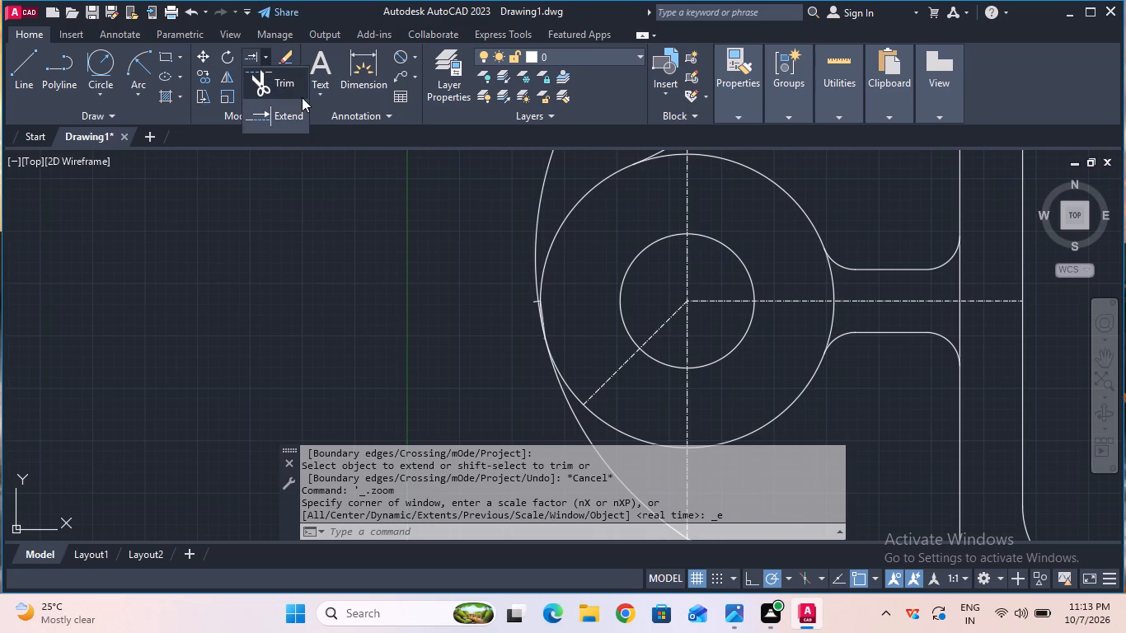
pyautogui.click(293, 76)
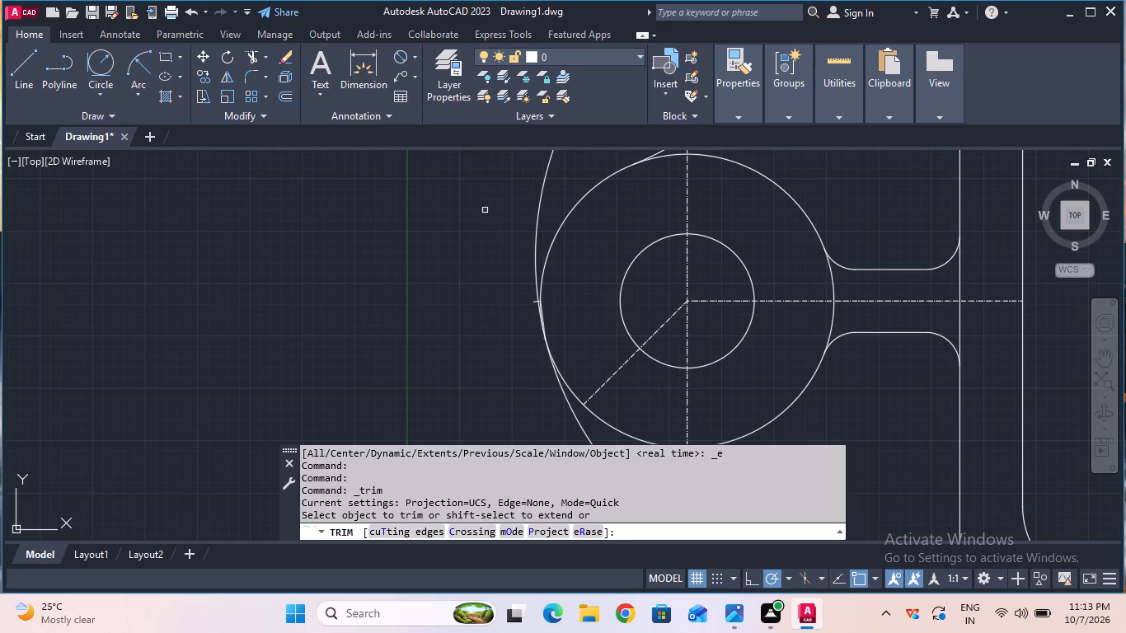
pyautogui.moveTo(542, 227); pyautogui.dragTo(533, 233)
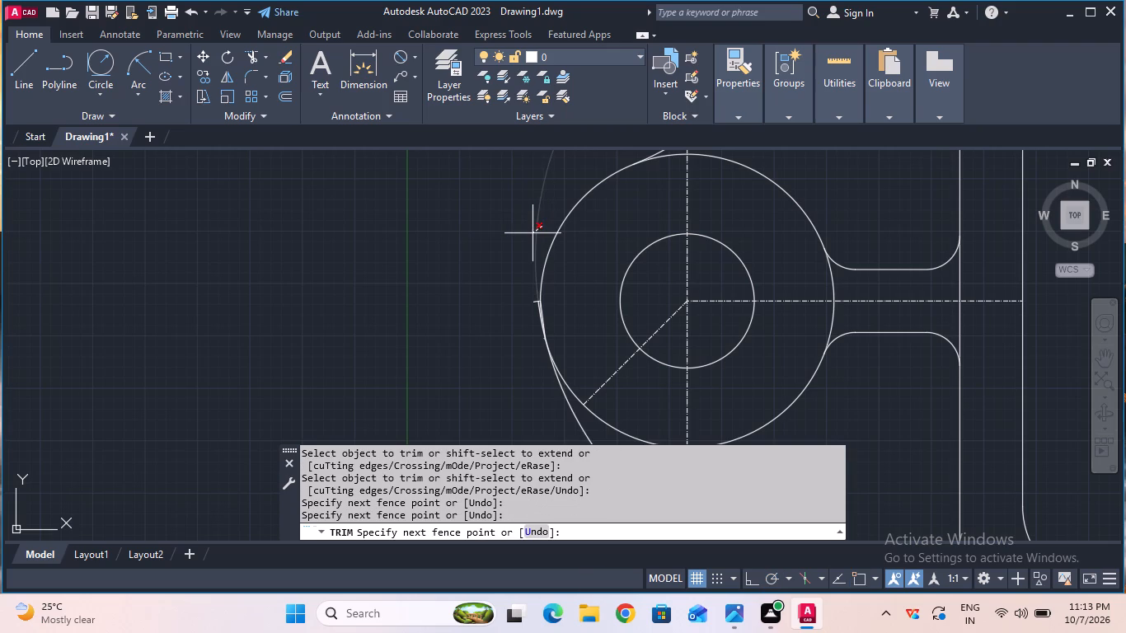
pyautogui.doubleClick(525, 238)
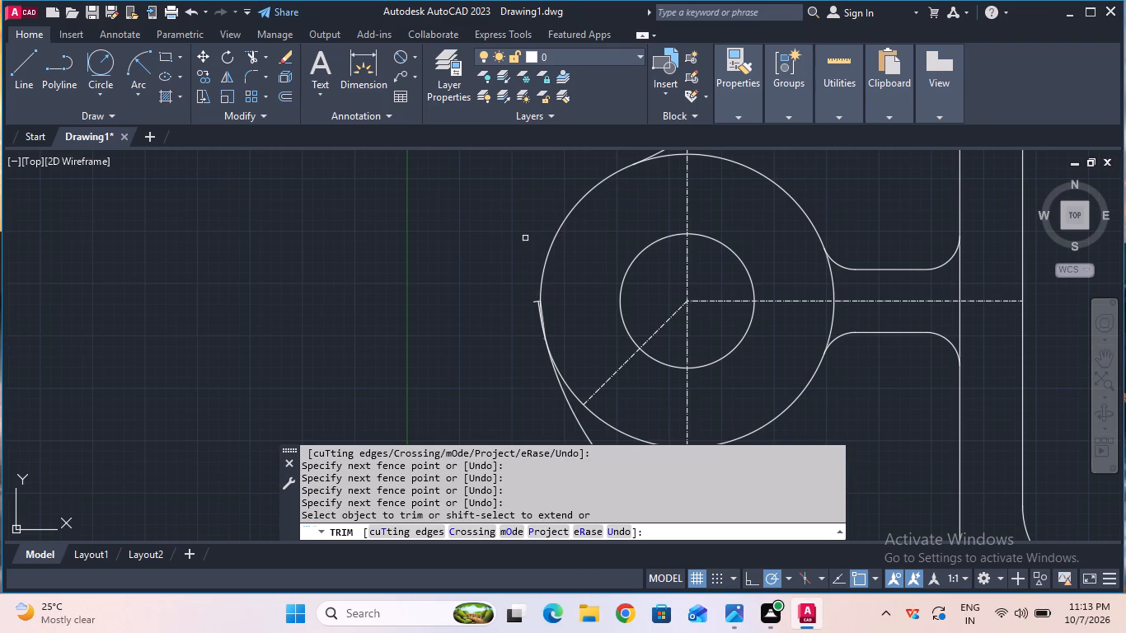
# Trim away the short line, the stray arc end and the straight connecting line at the lower boss's left quadrant.
pyautogui.scroll(1, 540, 333)
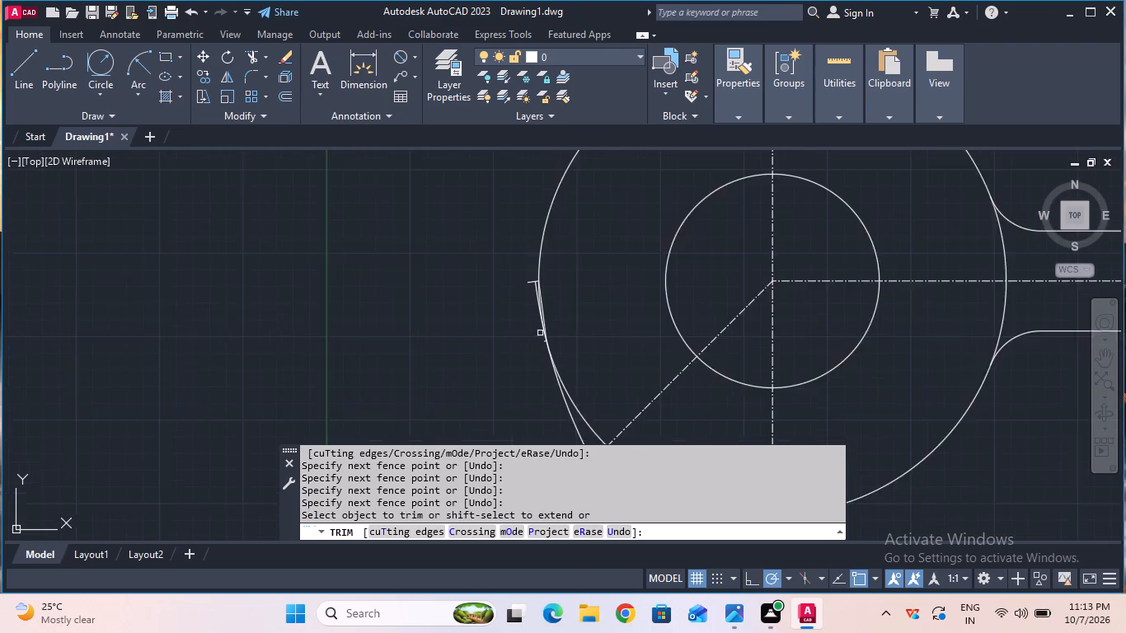
pyautogui.scroll(2, 540, 333)
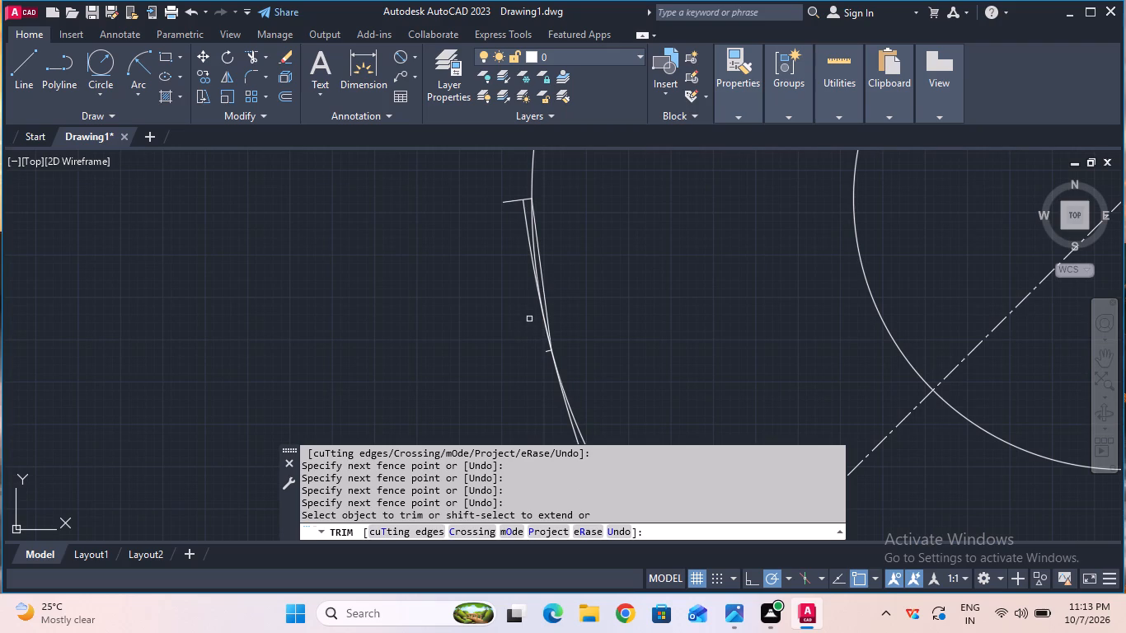
pyautogui.scroll(1, 536, 302)
pyautogui.scroll(-1, 536, 302)
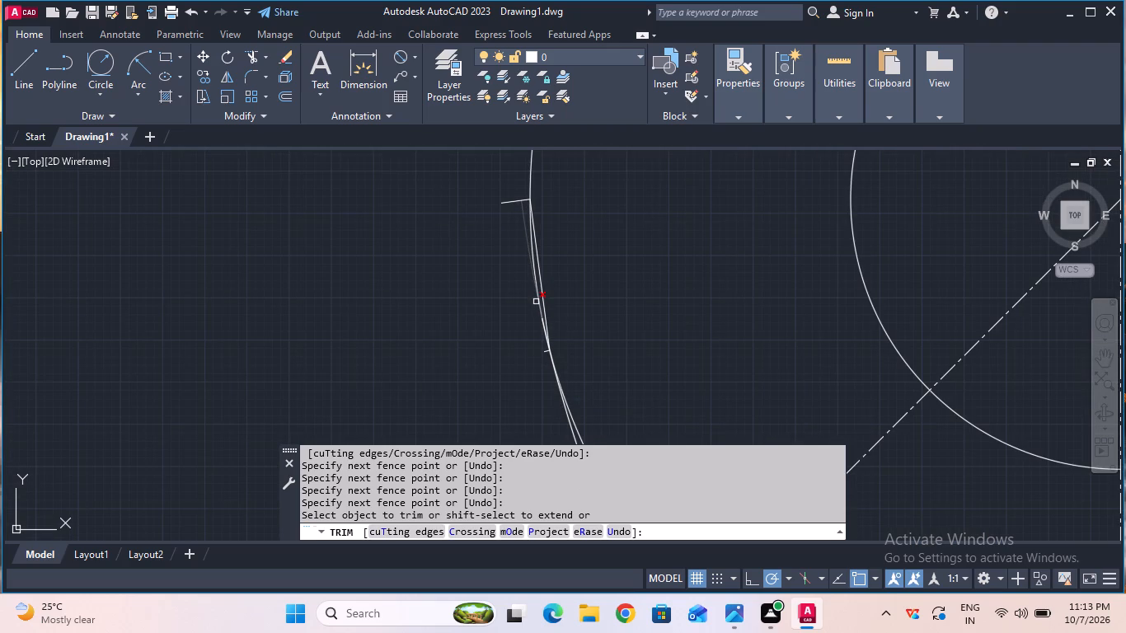
pyautogui.doubleClick(509, 203)
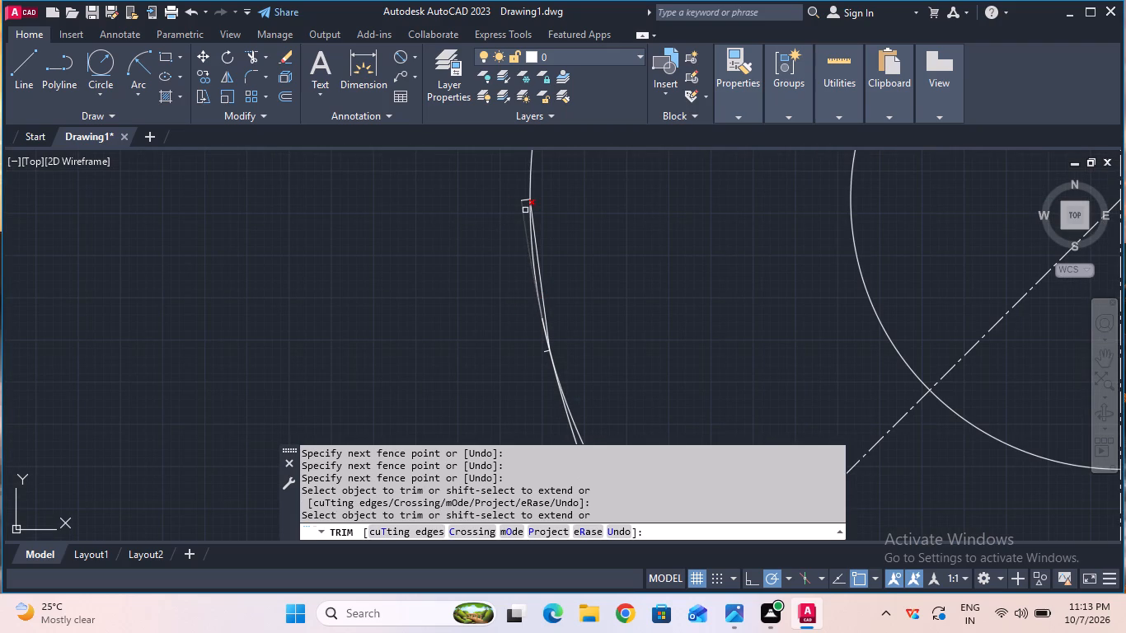
pyautogui.click(525, 210)
pyautogui.click(522, 202)
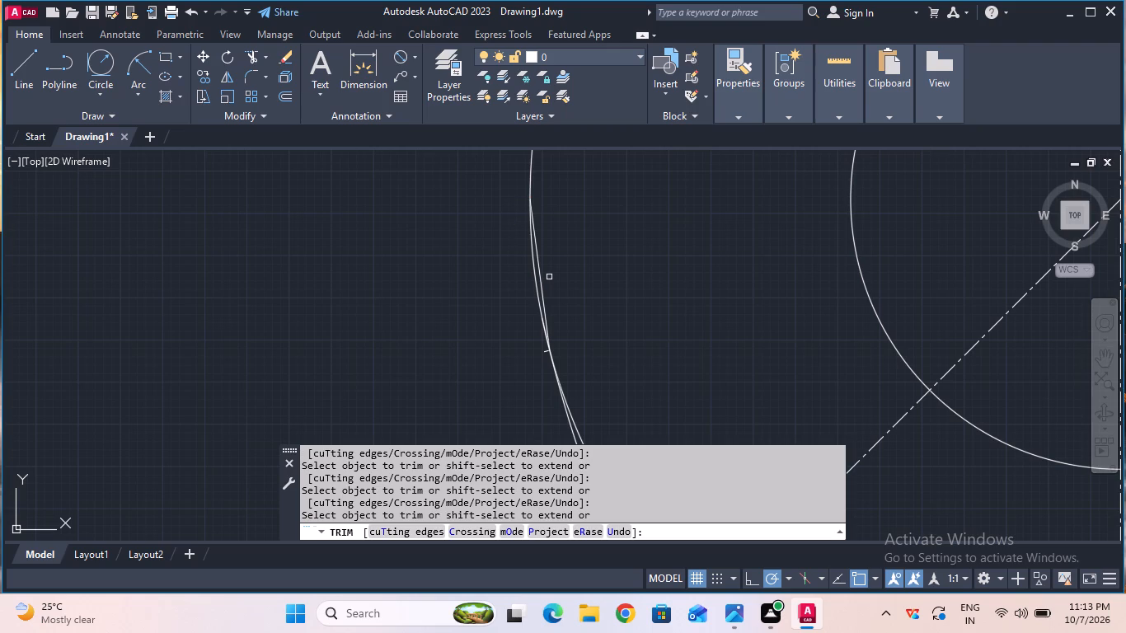
pyautogui.scroll(1, 545, 279)
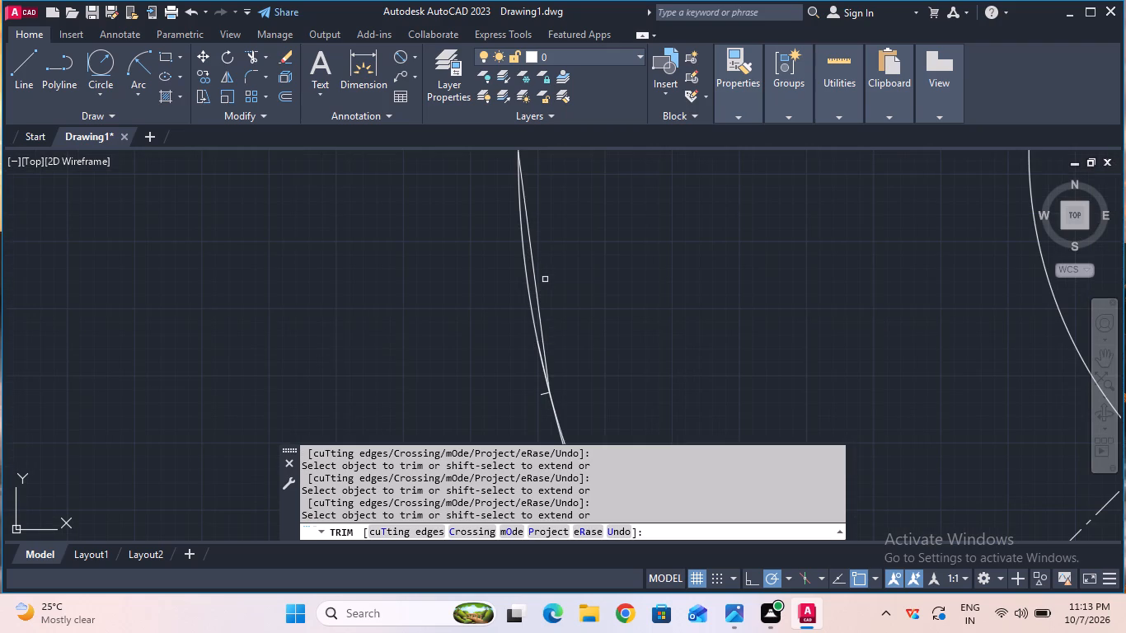
pyautogui.scroll(1, 545, 279)
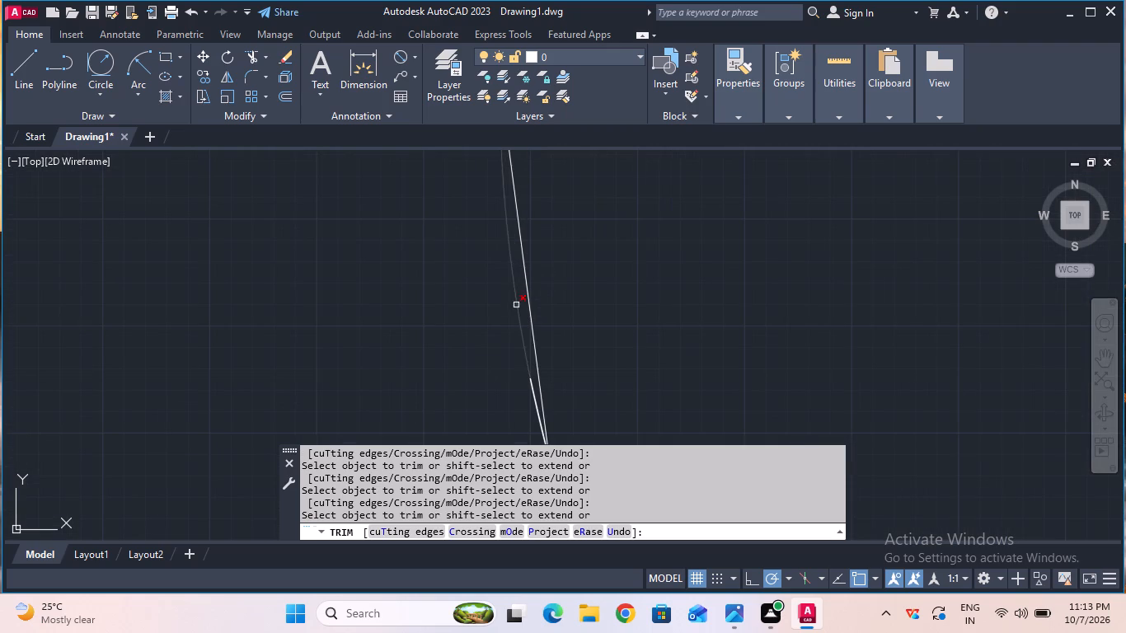
pyautogui.moveTo(523, 299); pyautogui.dragTo(540, 291)
# Trim away the tiny line stub outside the lower boss where the radius 80 arc meets its outer circle.
pyautogui.scroll(-2, 540, 291)
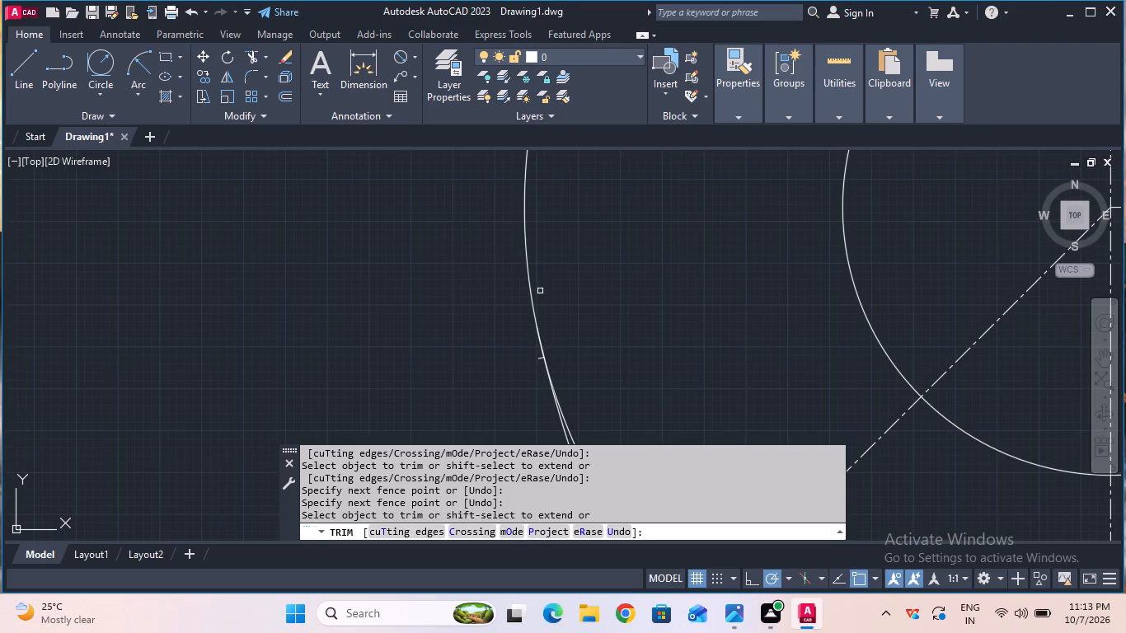
pyautogui.scroll(-1, 703, 409)
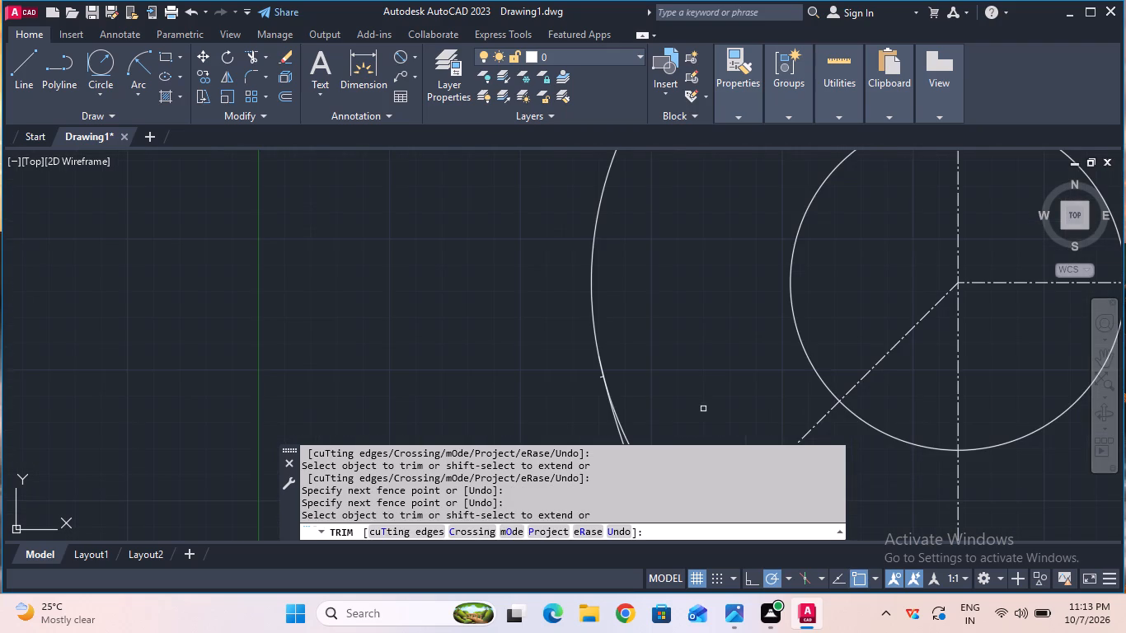
pyautogui.scroll(2, 571, 378)
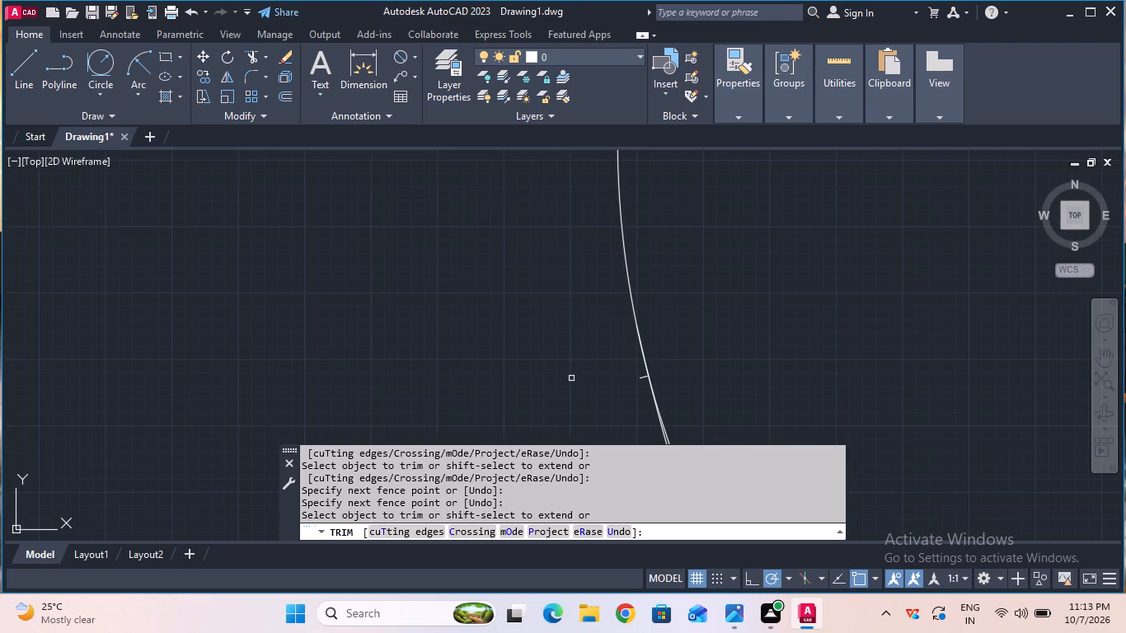
pyautogui.scroll(1, 571, 378)
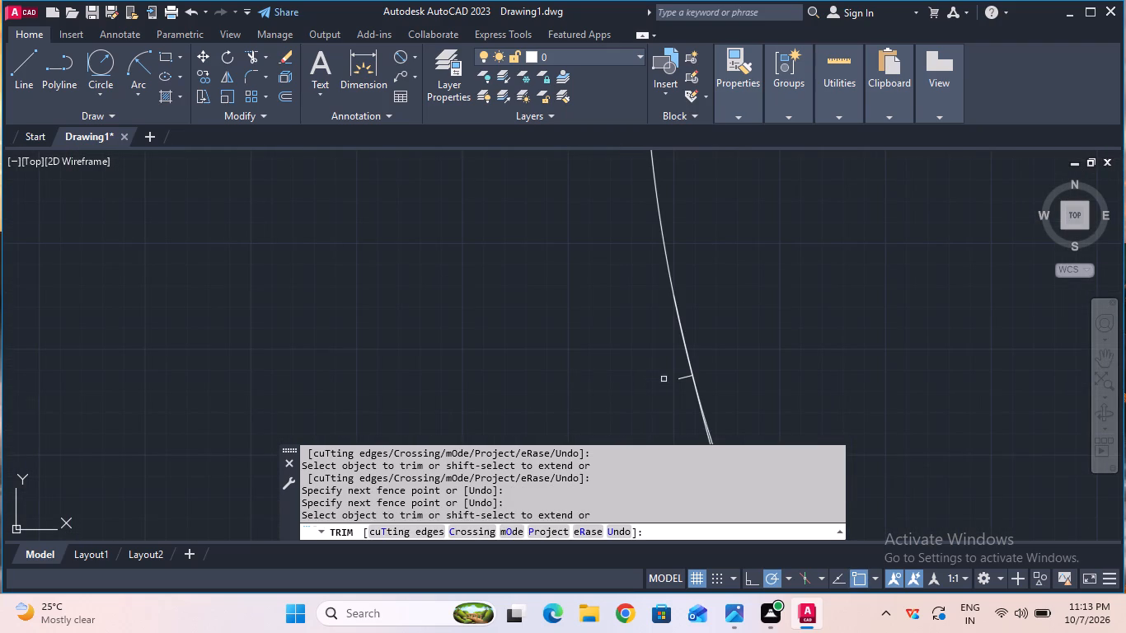
pyautogui.click(684, 382)
pyautogui.scroll(-5, 683, 377)
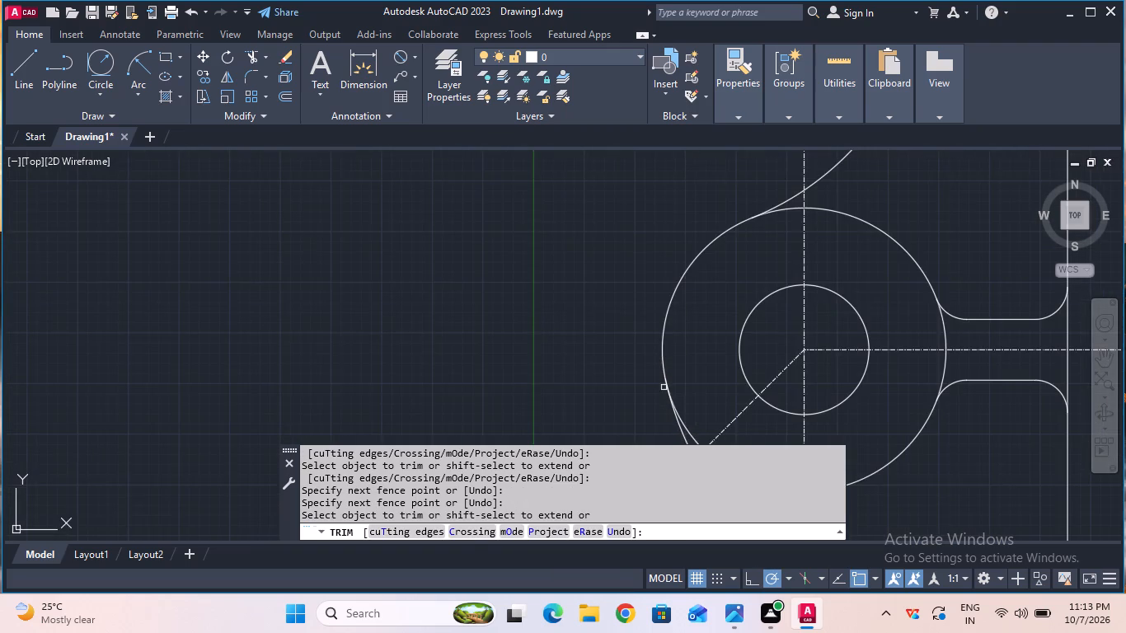
pyautogui.scroll(-3, 664, 387)
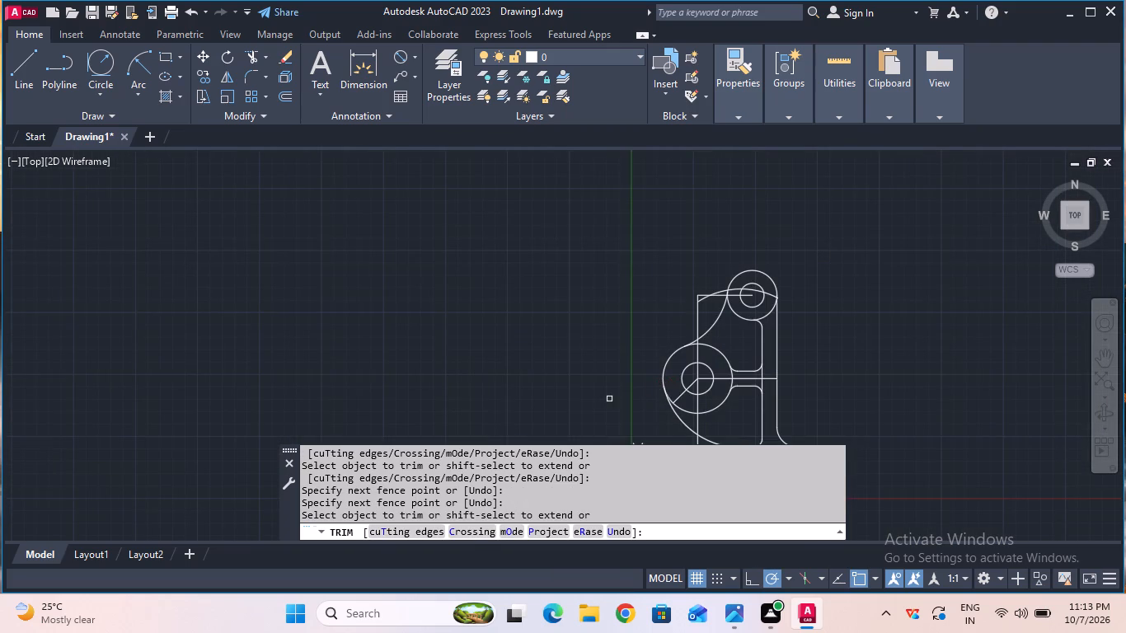
pyautogui.scroll(-1, 609, 399)
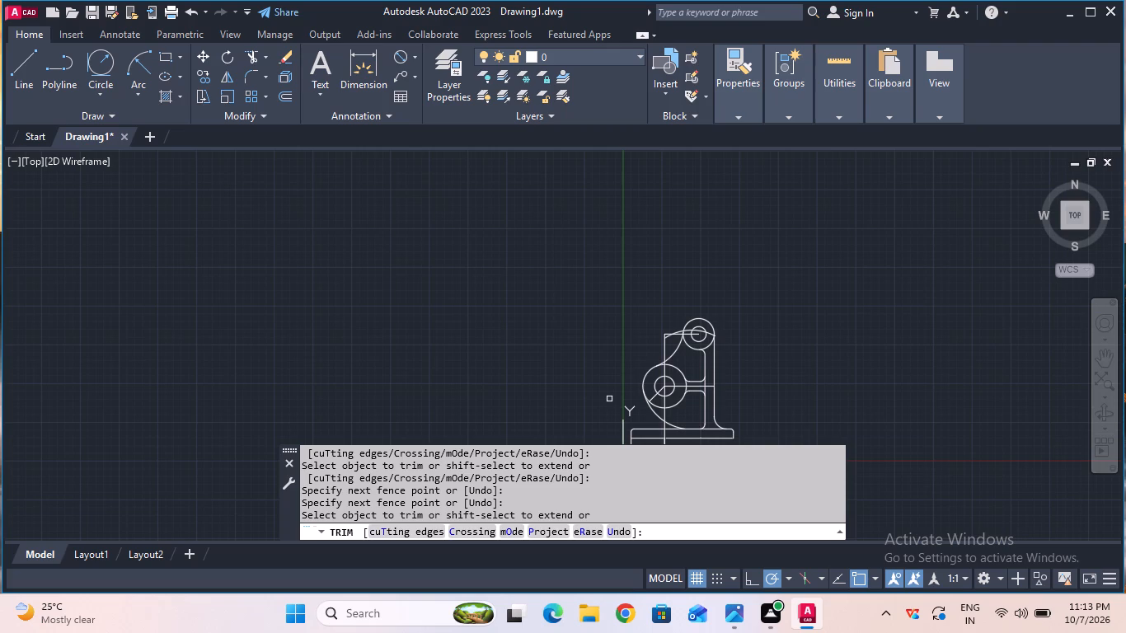
pyautogui.press('Escape')
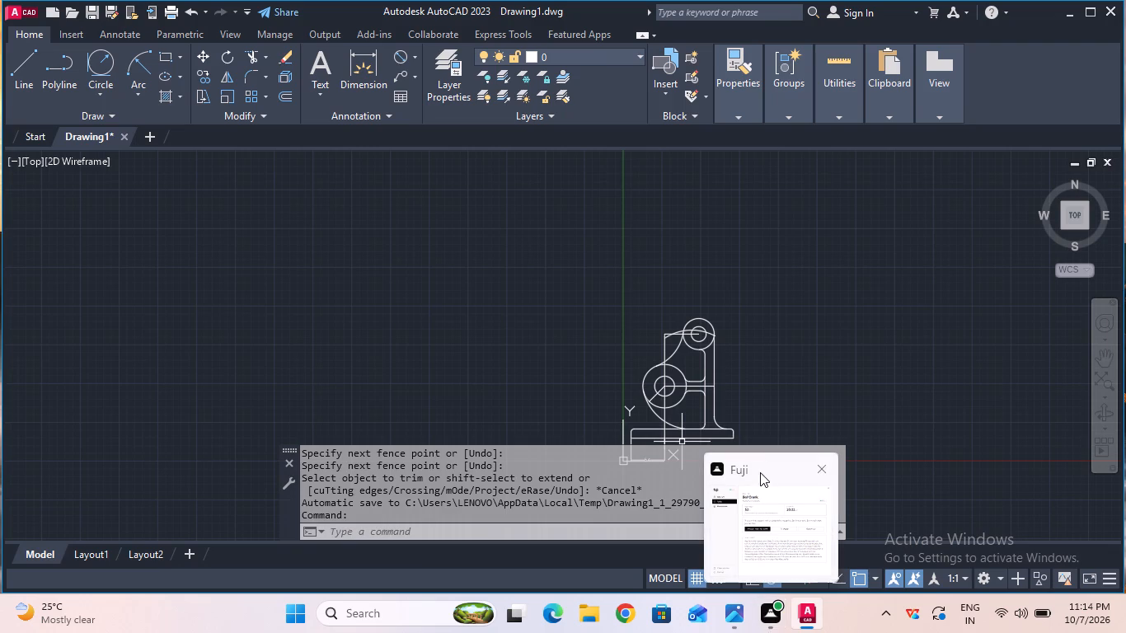
# Check the radius of the arc joining the lower boss to the base with a trial radius dimension.
pyautogui.moveTo(753, 423); pyautogui.dragTo(734, 321, button='middle')
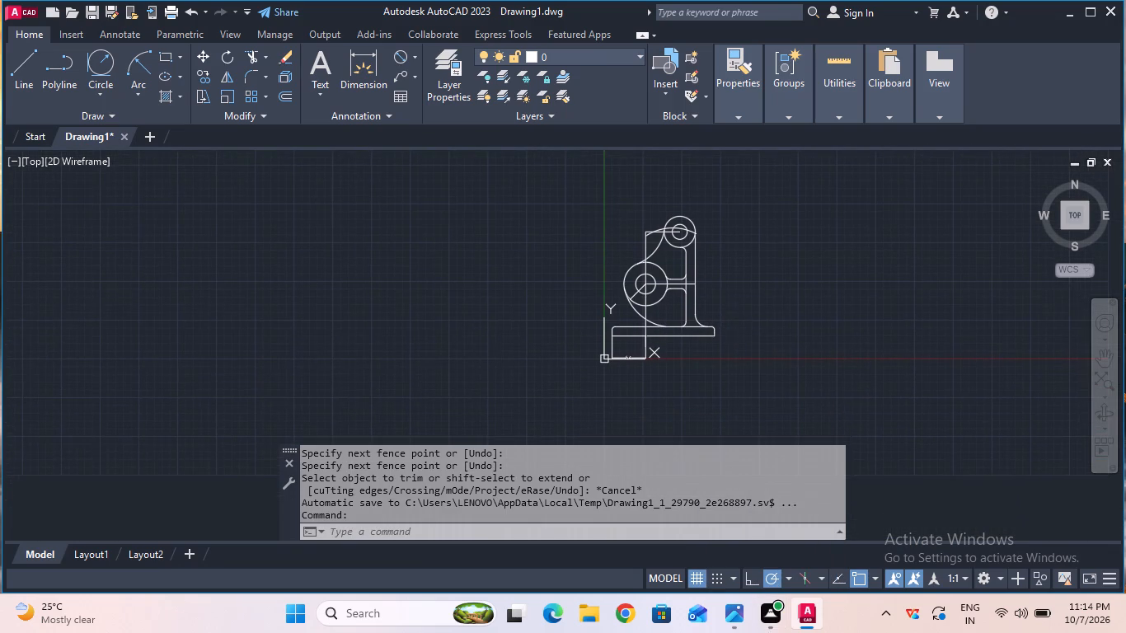
pyautogui.scroll(2, 667, 336)
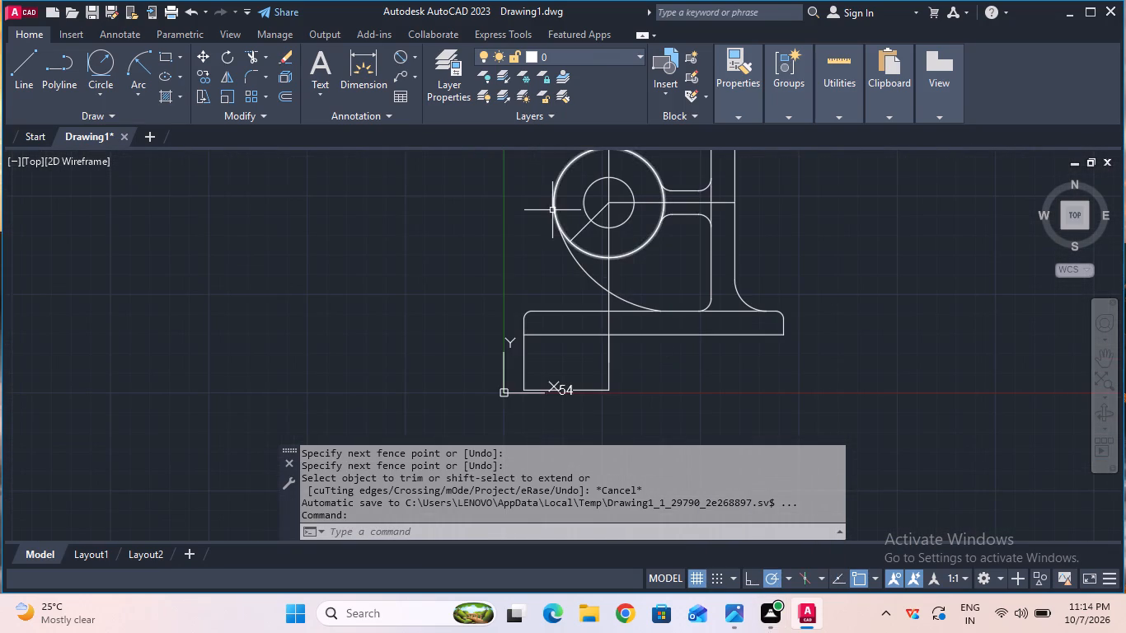
pyautogui.scroll(2, 556, 207)
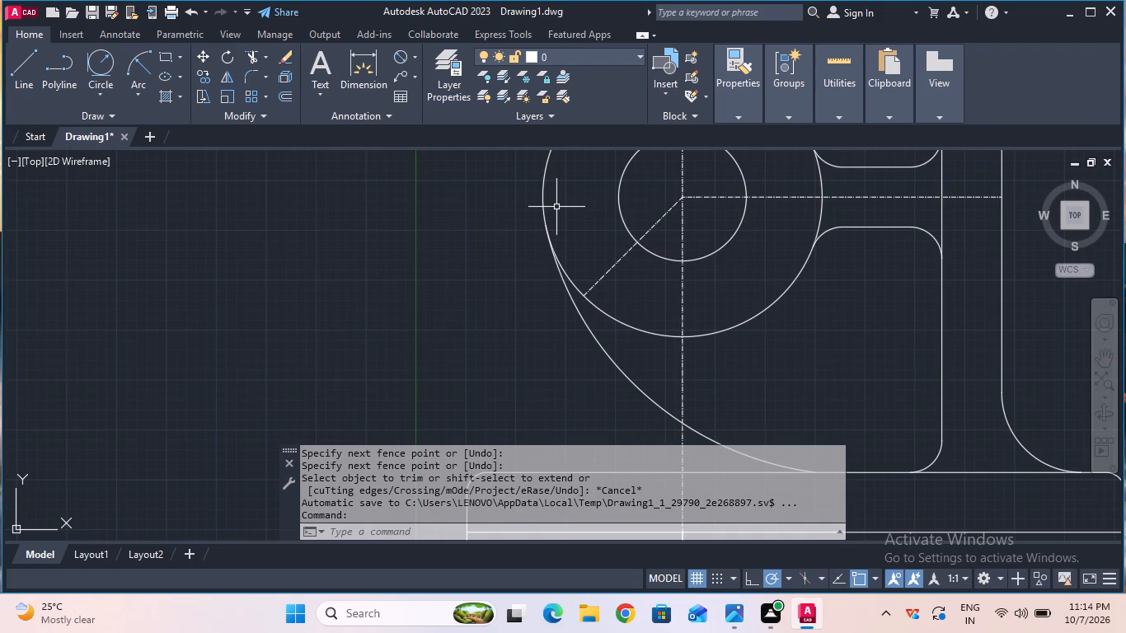
pyautogui.scroll(-1, 556, 207)
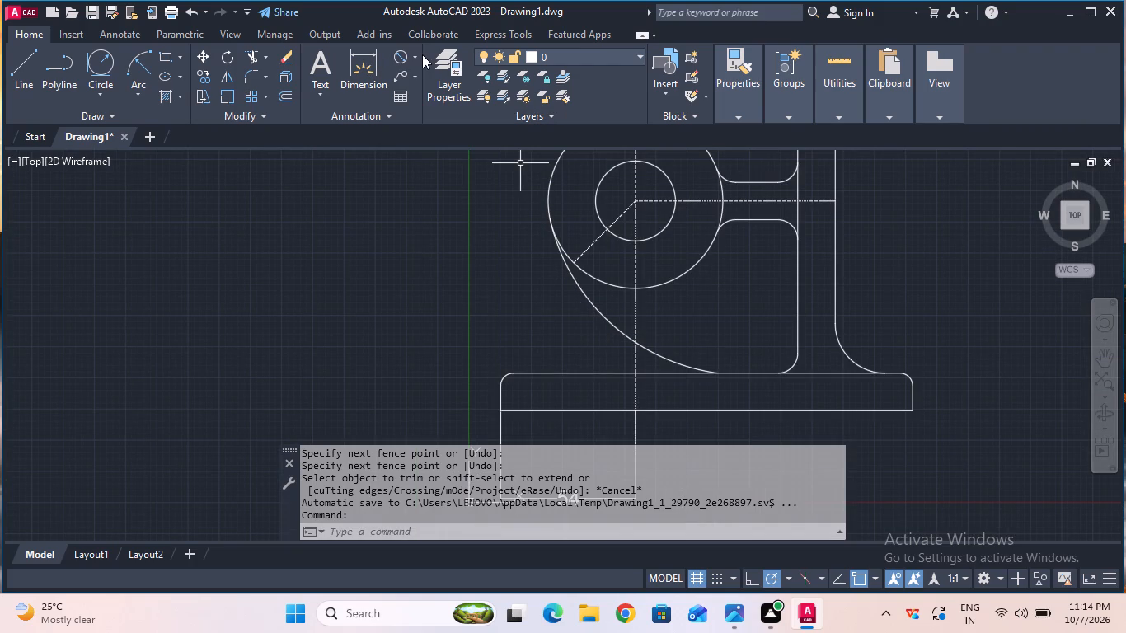
pyautogui.click(413, 65)
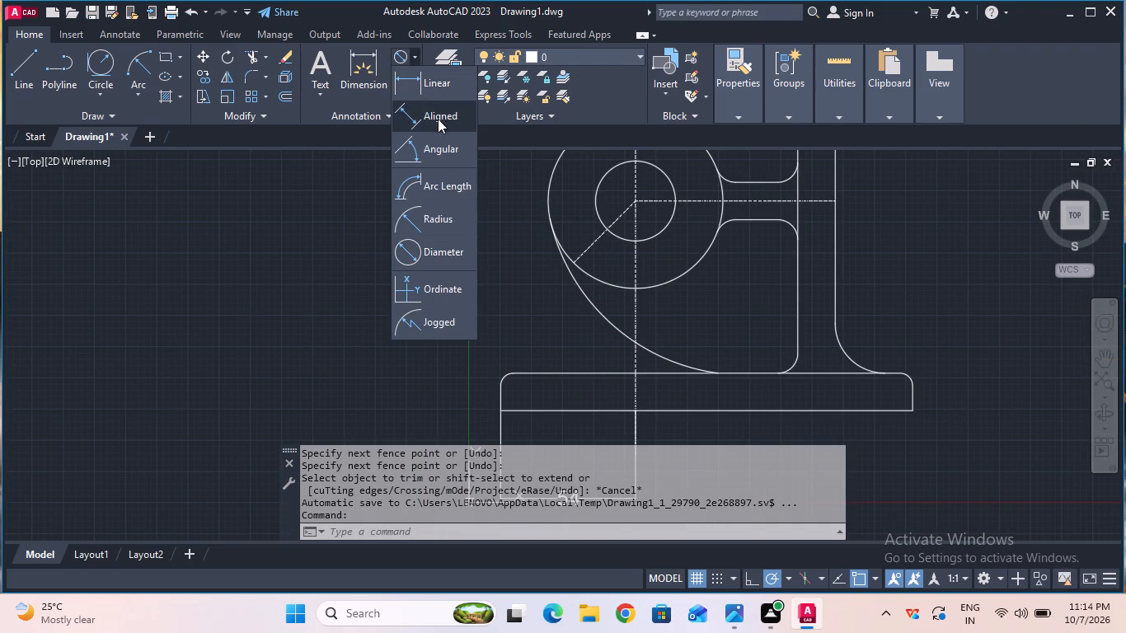
pyautogui.click(439, 214)
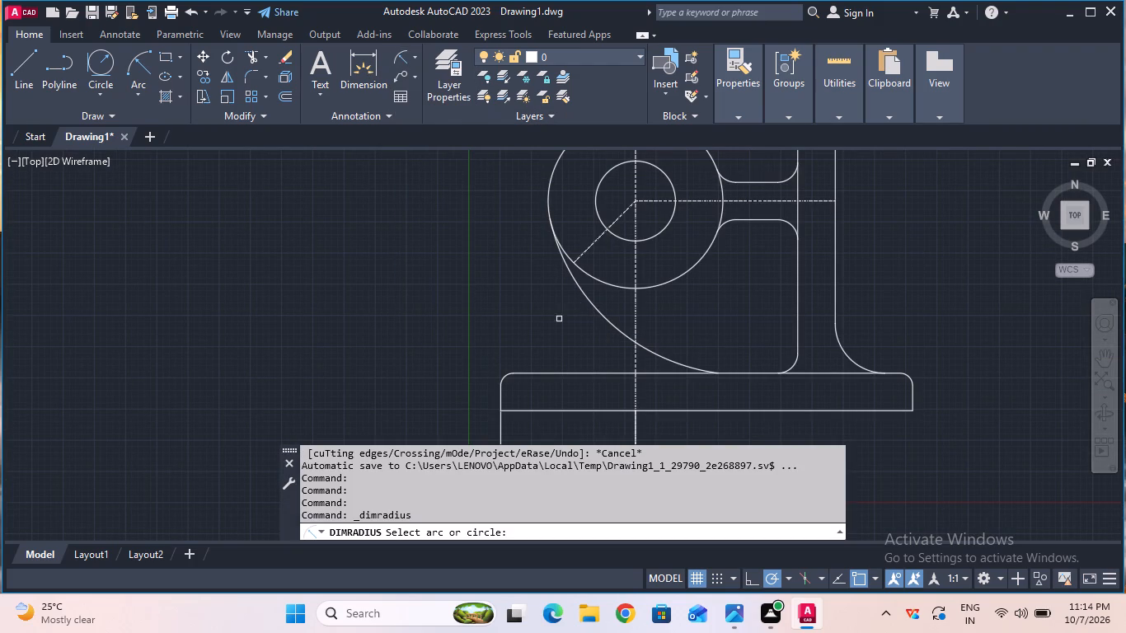
pyautogui.click(601, 316)
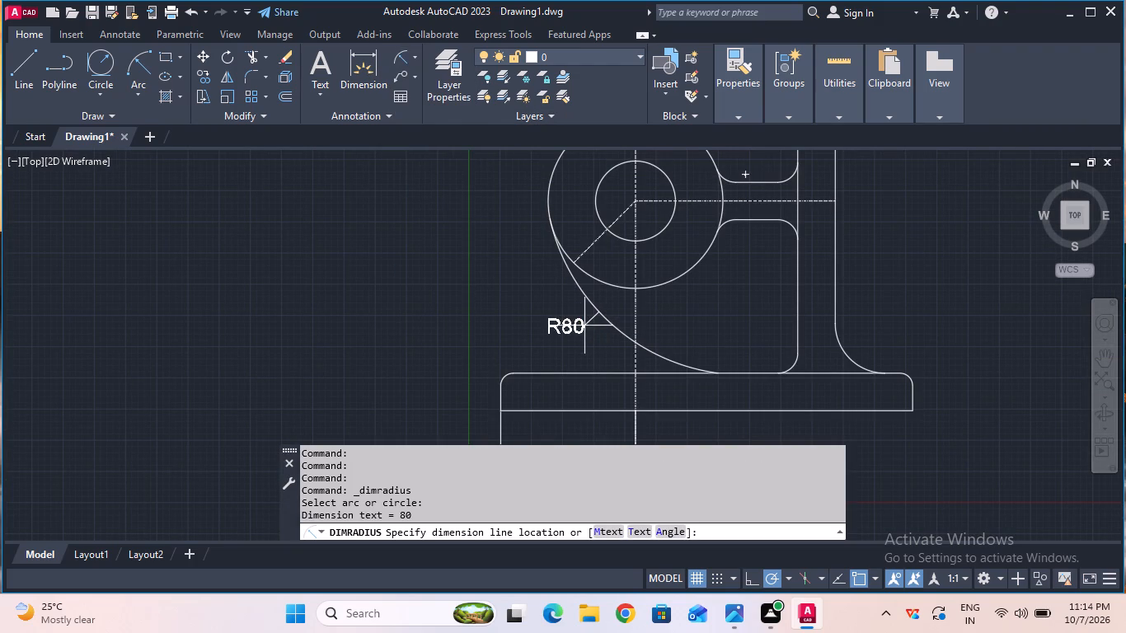
pyautogui.press('Escape')
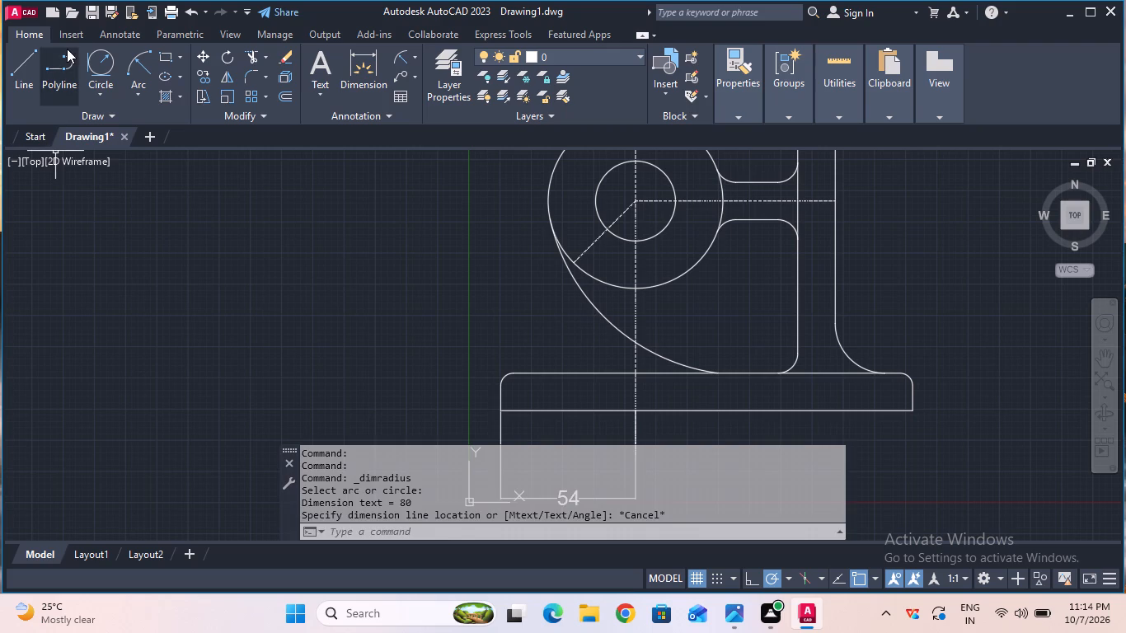
# Draw a radius 10 circle tangent to the outer side of the radius 80 arc and the base's top edge.
pyautogui.click(100, 54)
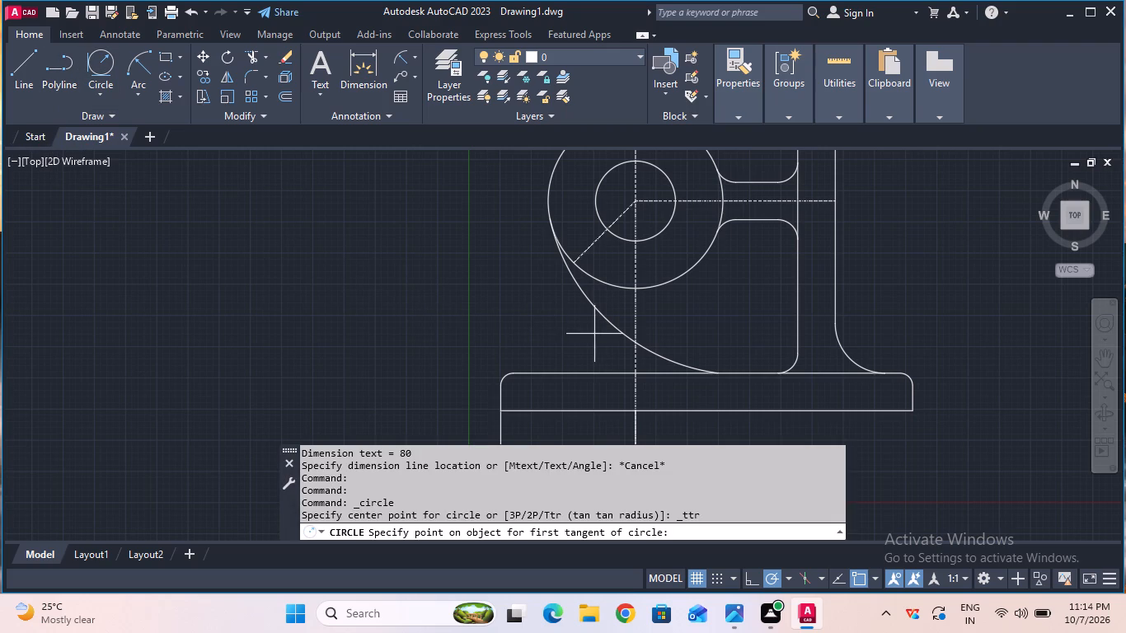
pyautogui.click(609, 327)
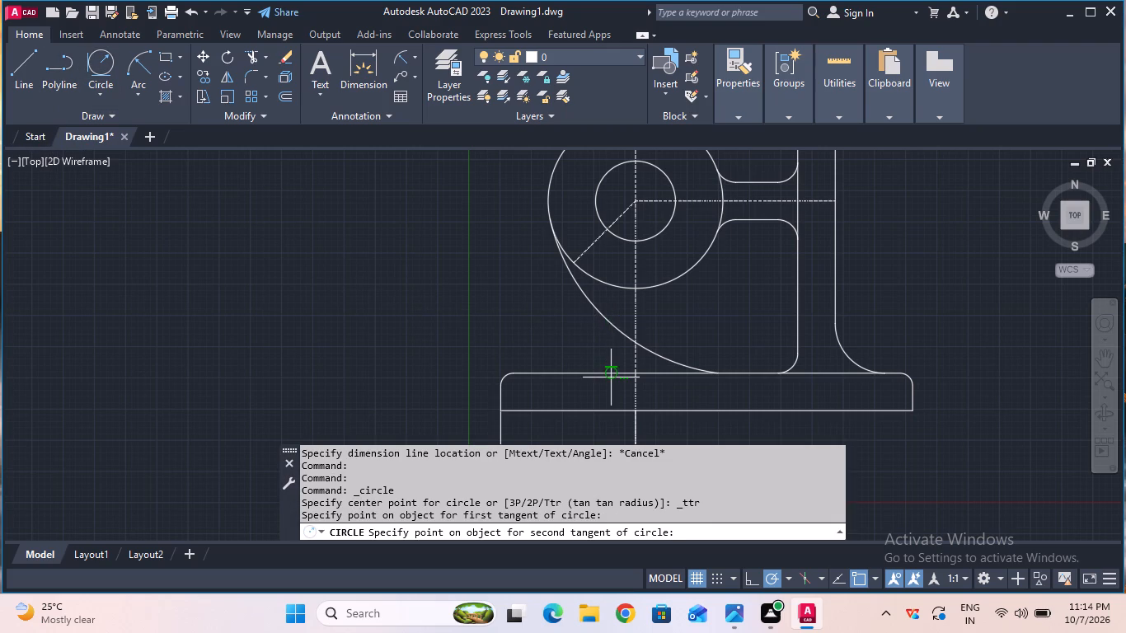
pyautogui.click(611, 374)
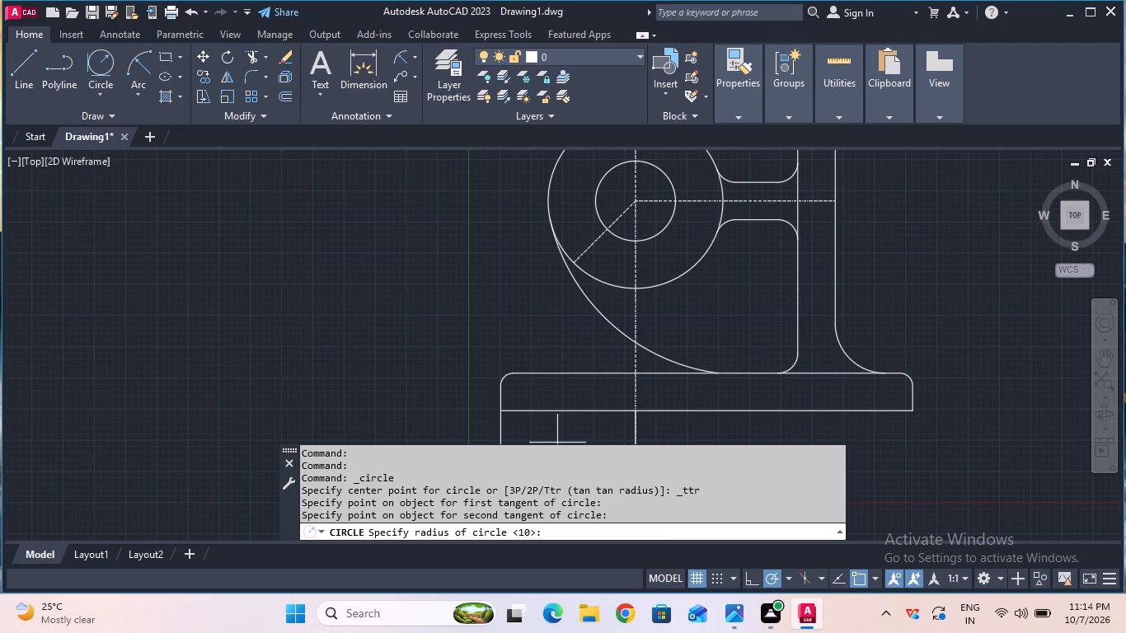
pyautogui.click(569, 531)
pyautogui.press('1')
pyautogui.press('0')
pyautogui.press('Return')
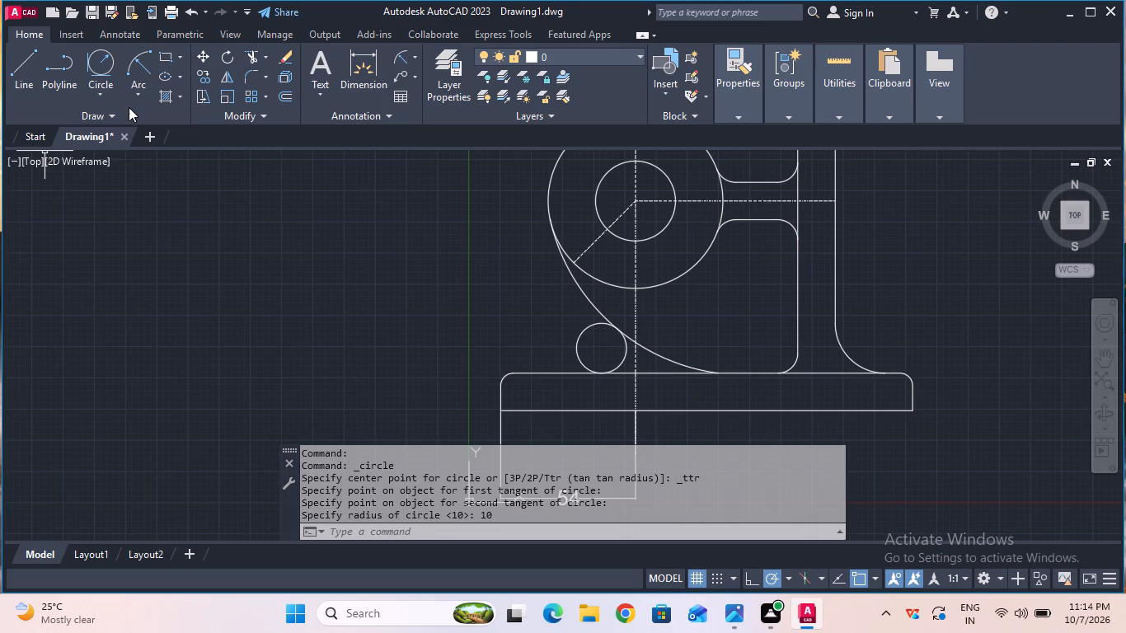
# Trim the outer part of the radius 10 circle, leaving the fillet arc between the radius 80 arc and the base.
pyautogui.click(246, 54)
pyautogui.click(575, 344)
pyautogui.press('Escape')
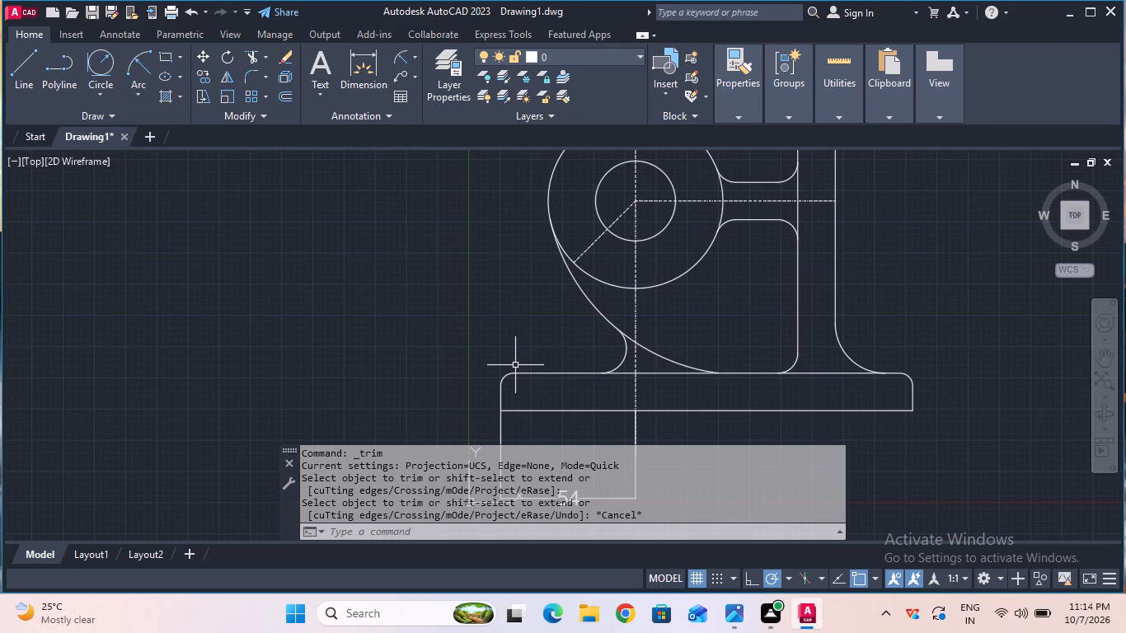
# Erase the leftover construction arc that crosses the upper boss.
pyautogui.scroll(-2, 500, 373)
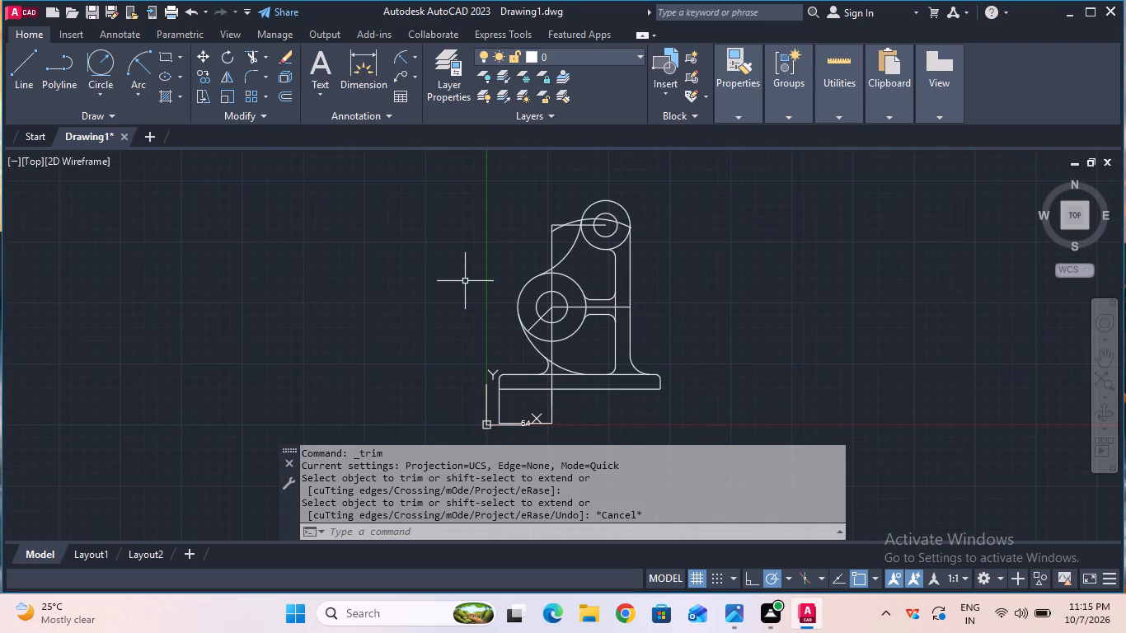
pyautogui.scroll(1, 575, 219)
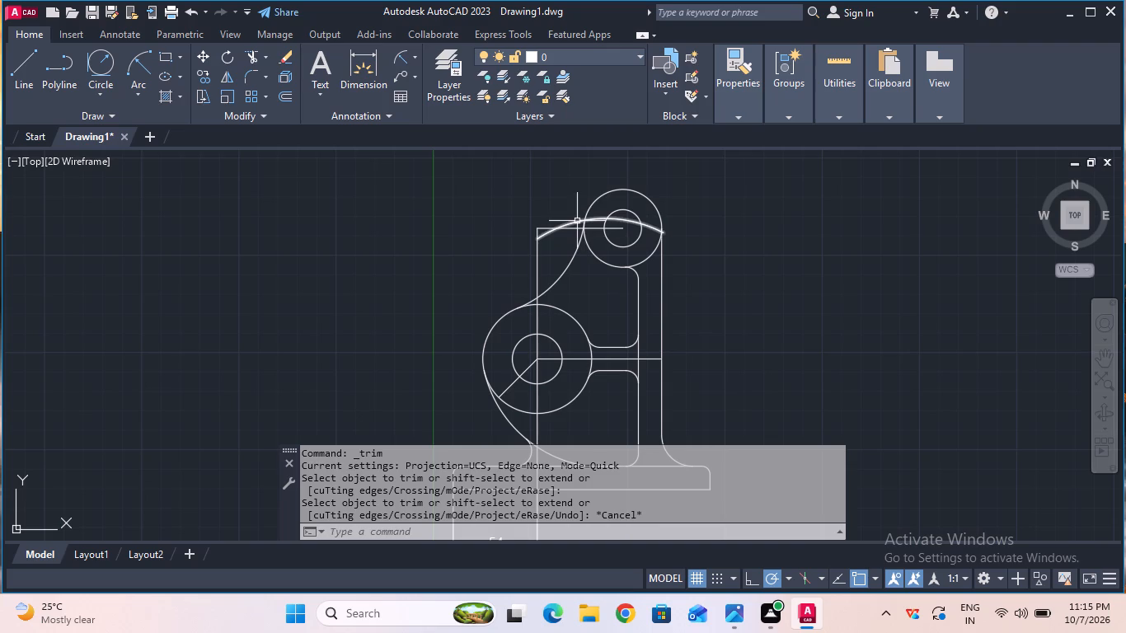
pyautogui.click(576, 220)
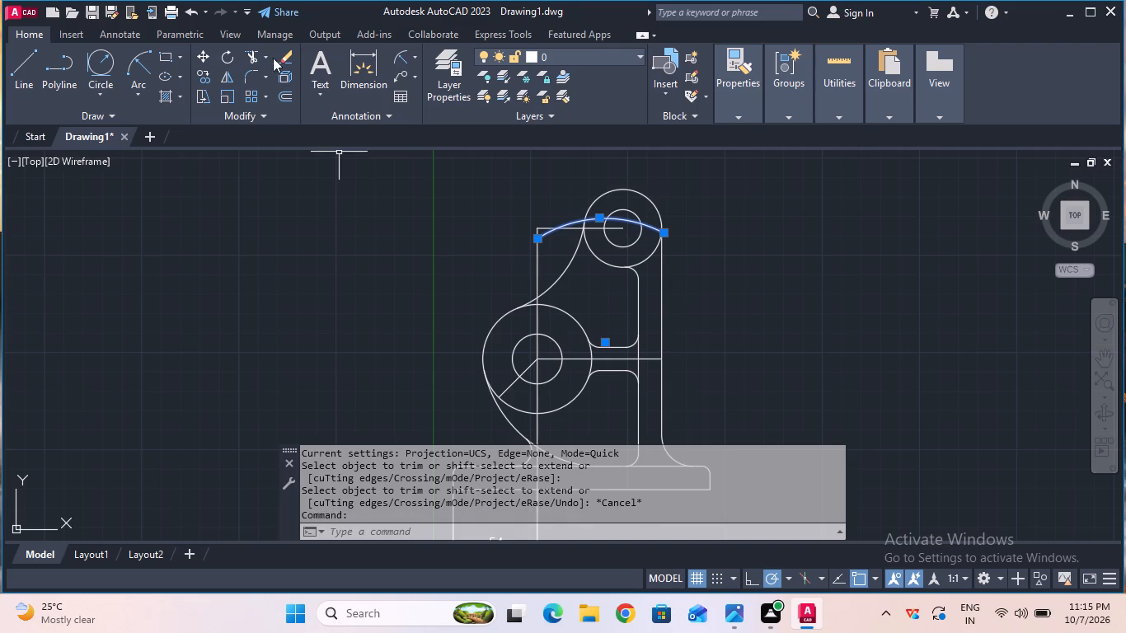
pyautogui.click(283, 54)
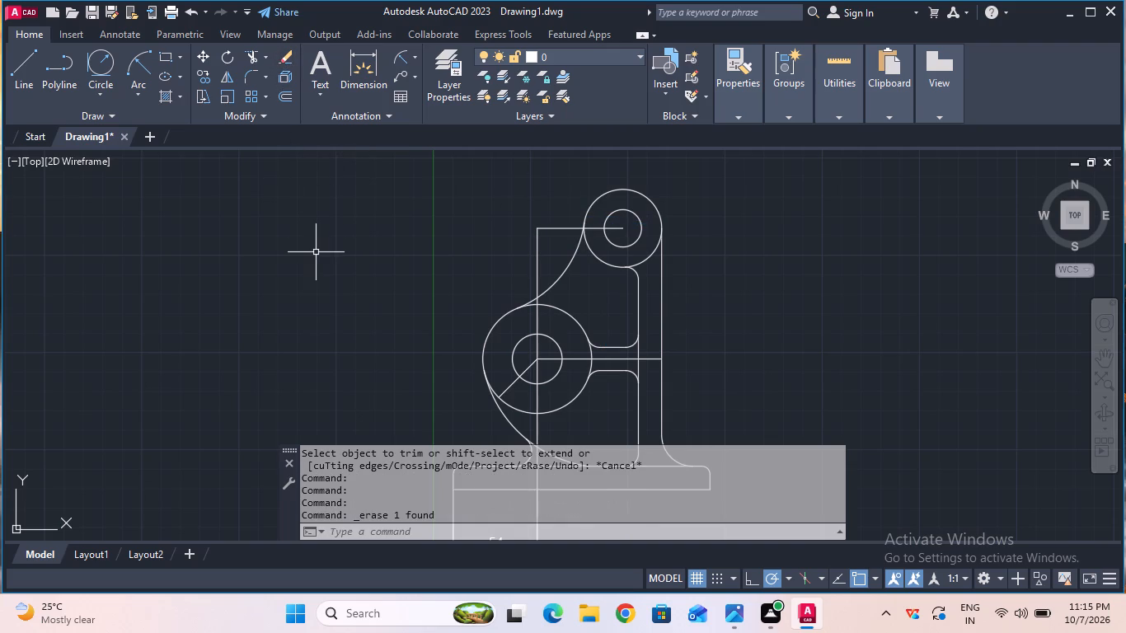
# Select the whole bracket drawing and join its connected lines and arcs into polylines.
pyautogui.scroll(-2, 316, 252)
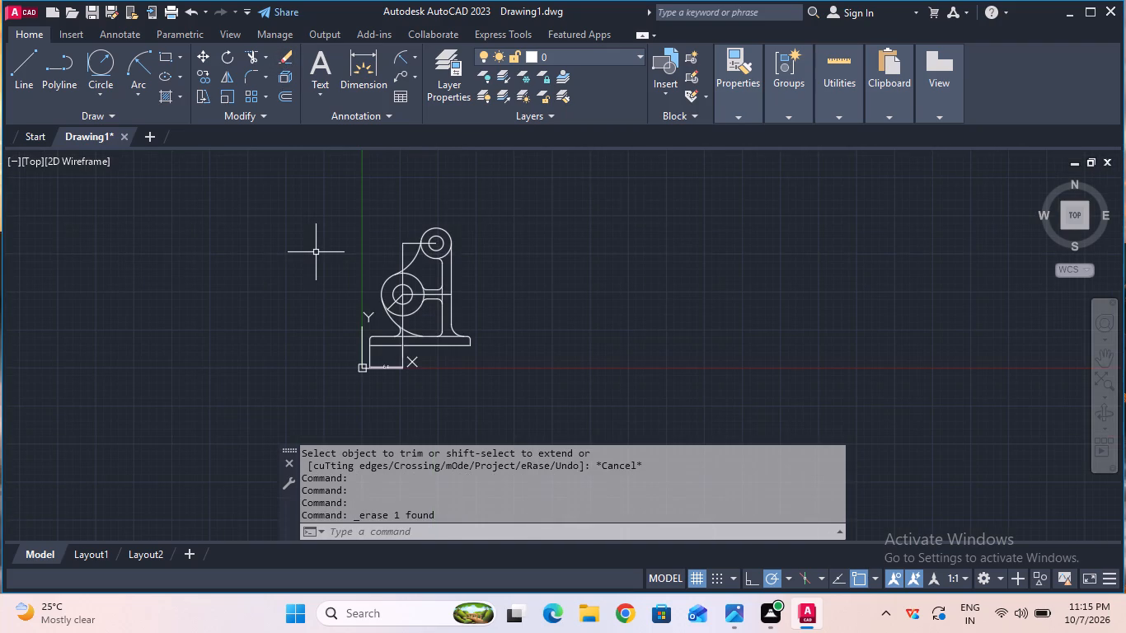
pyautogui.click(296, 199)
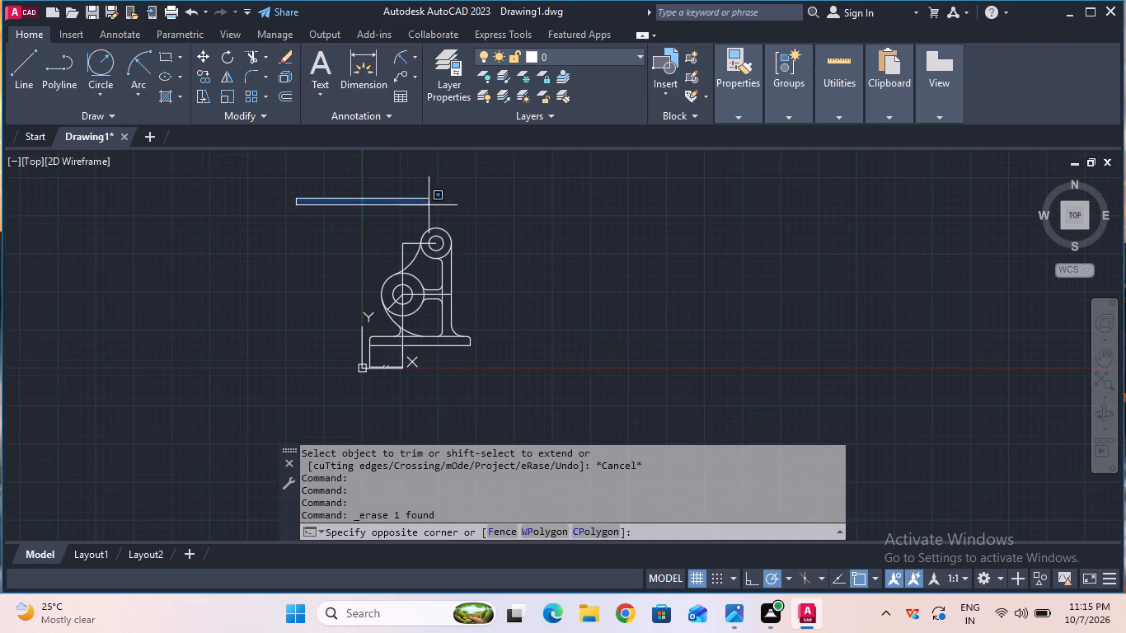
pyautogui.click(518, 409)
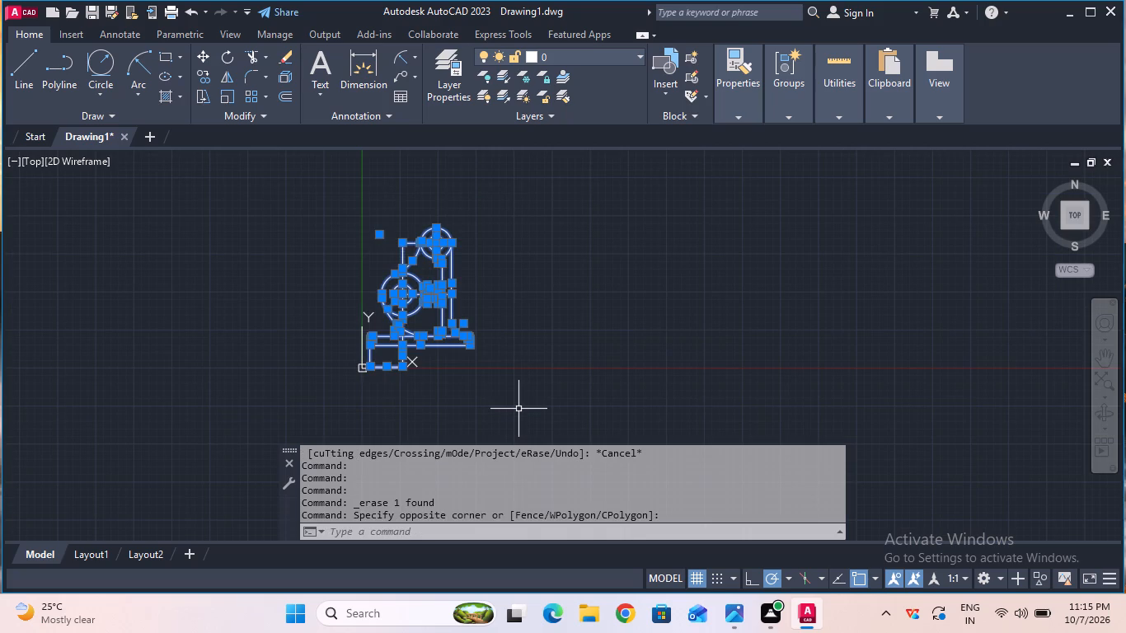
pyautogui.write('join')
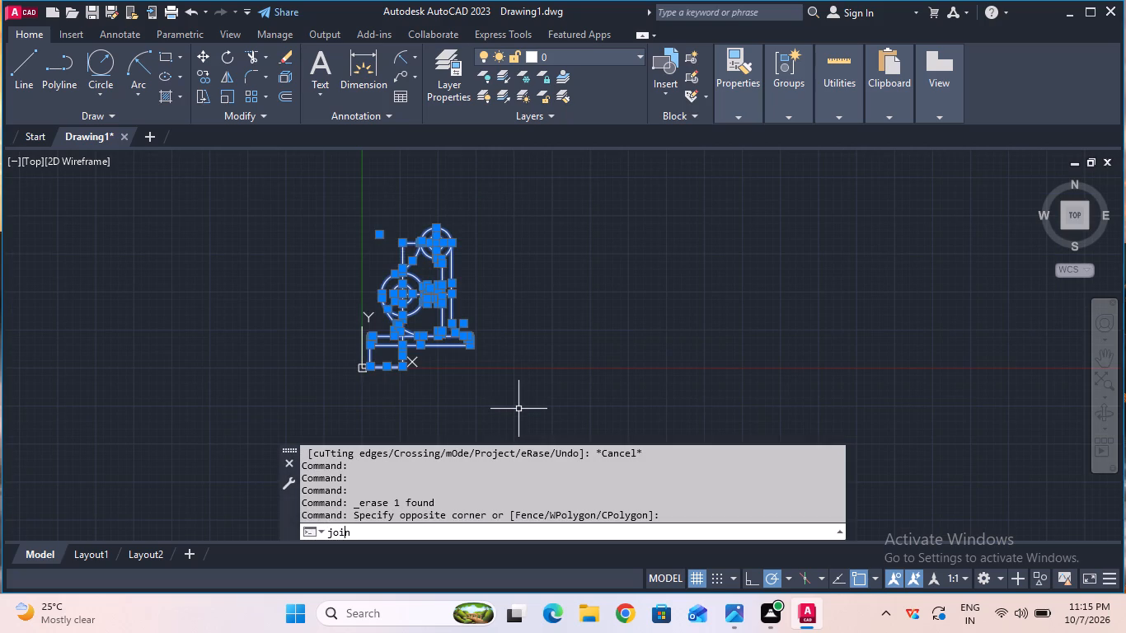
pyautogui.press('Return')
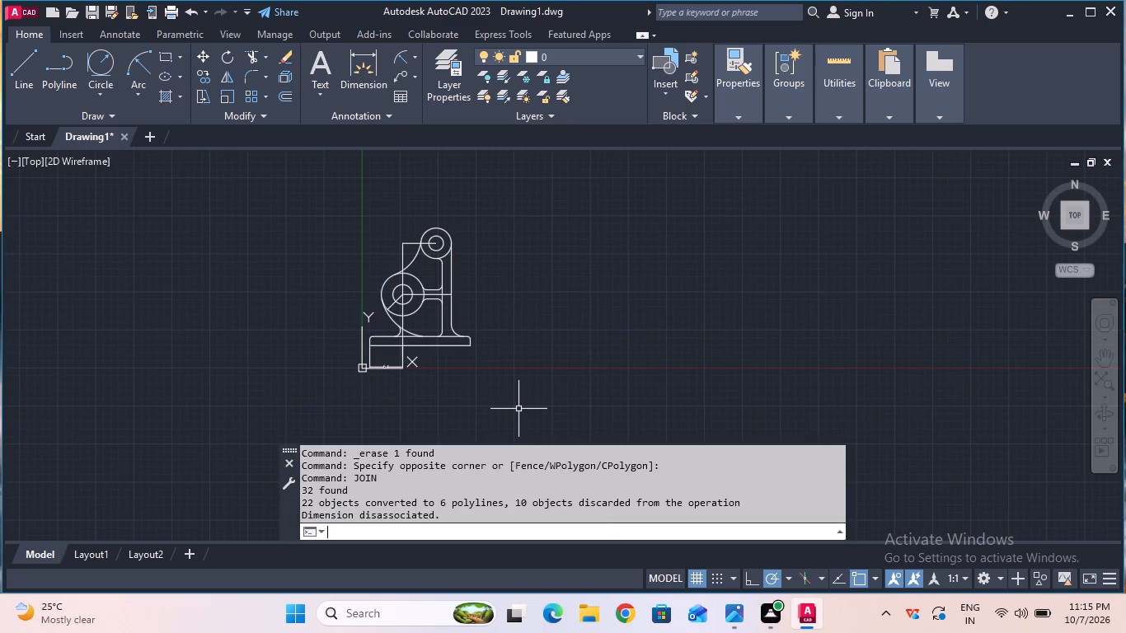
# Add radius dimensions to the fillet between the web's upper edge and the inner vertical wall, and to the concave arc joining the bosses.
pyautogui.scroll(2, 493, 351)
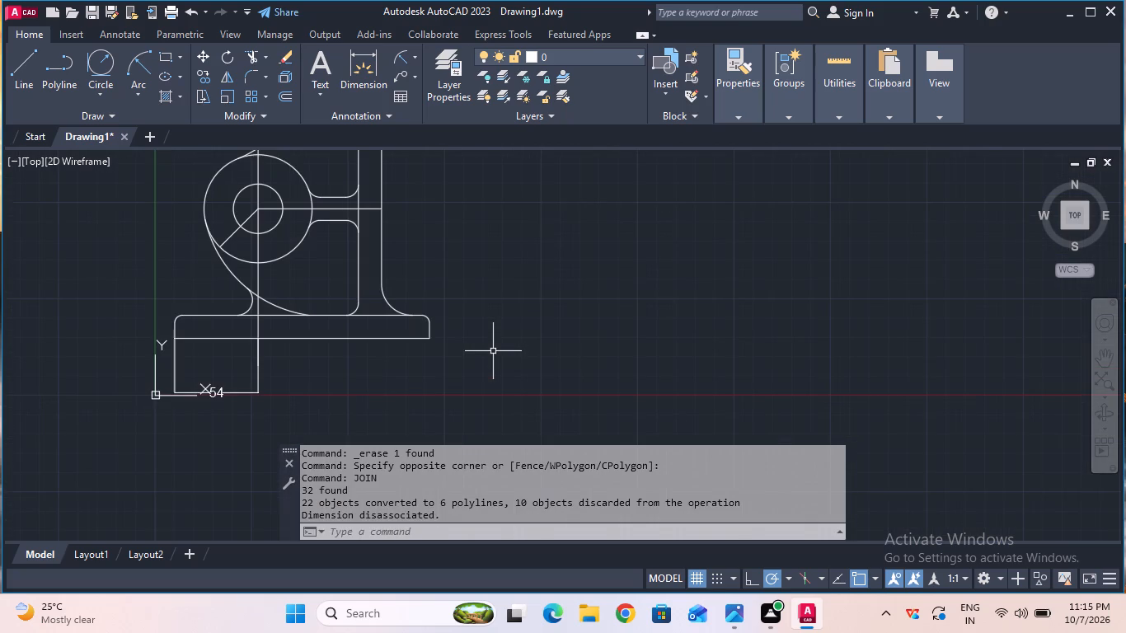
pyautogui.scroll(-1, 493, 351)
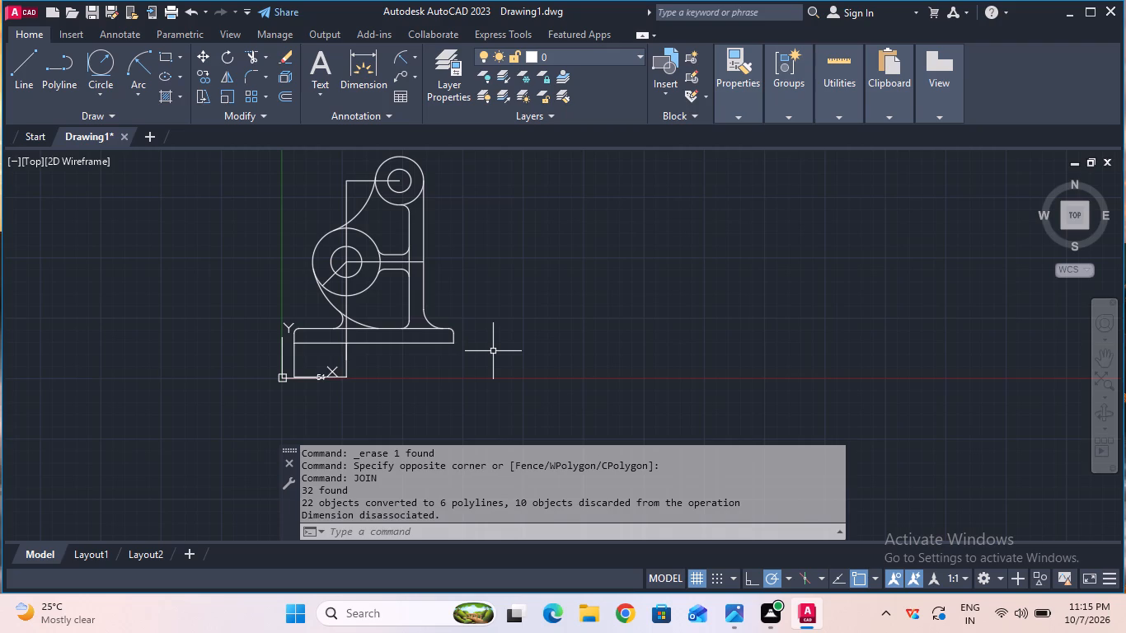
pyautogui.scroll(1, 498, 343)
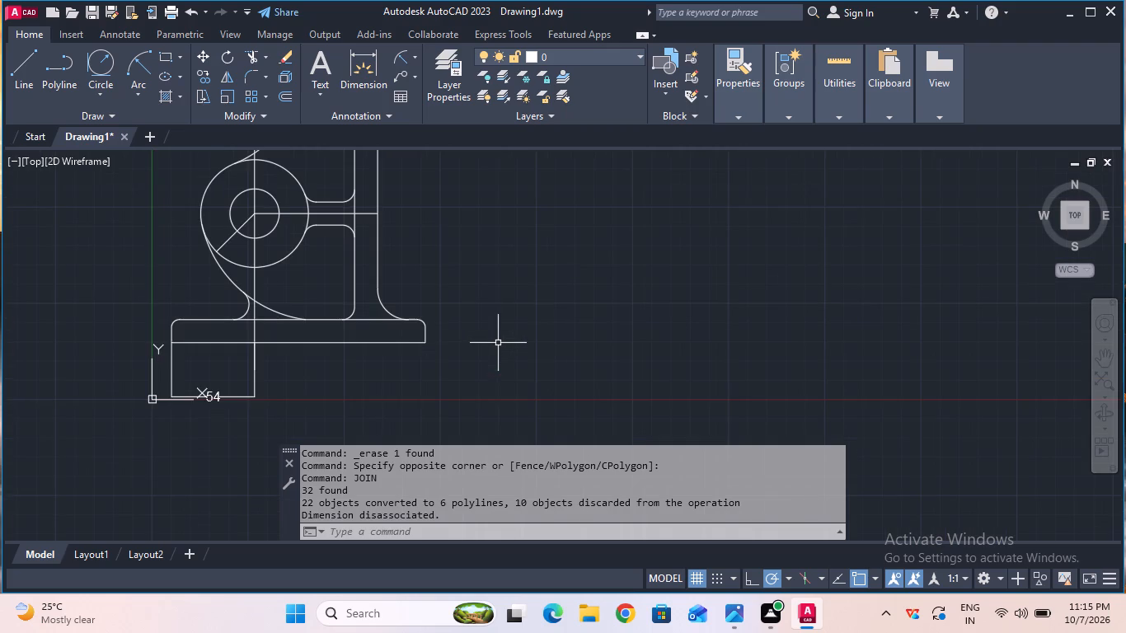
pyautogui.scroll(-1, 498, 343)
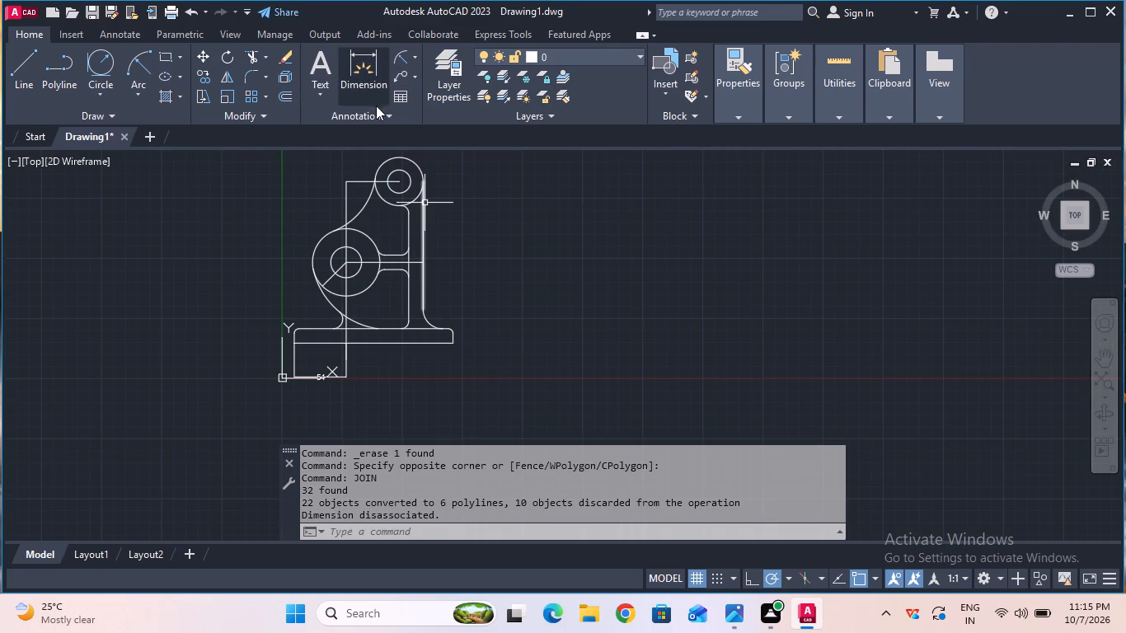
pyautogui.click(406, 62)
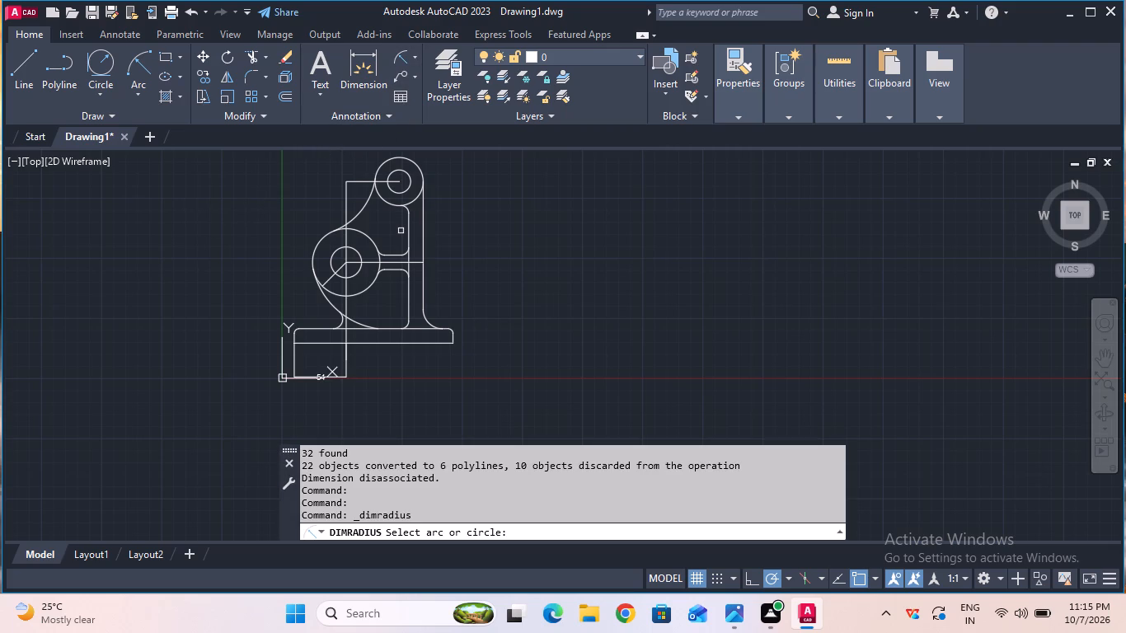
pyautogui.scroll(2, 401, 231)
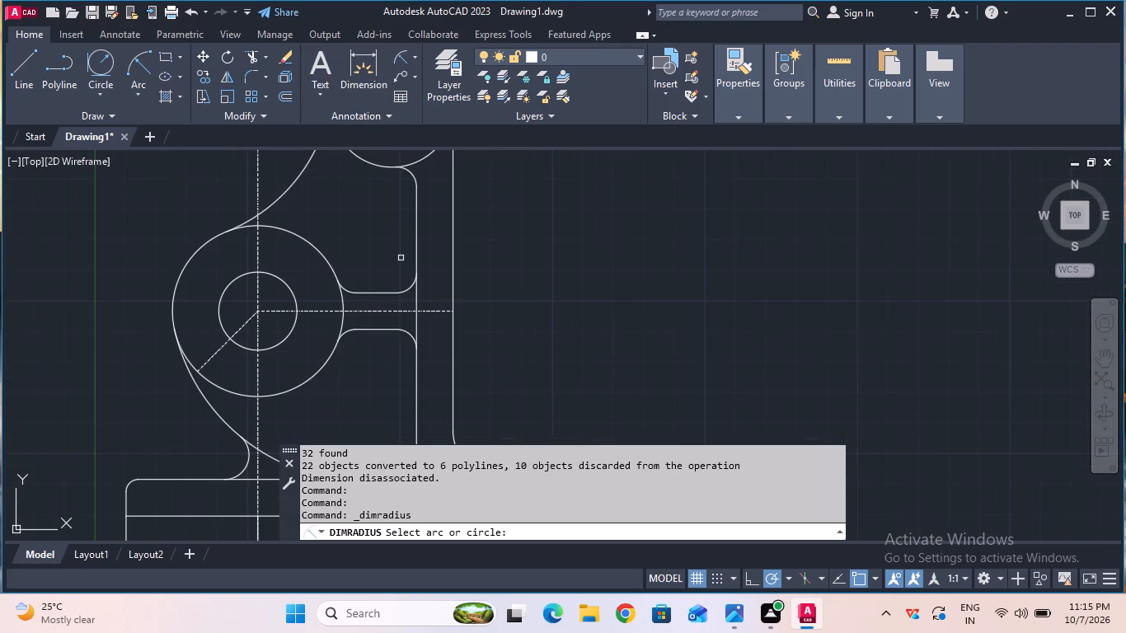
pyautogui.click(410, 285)
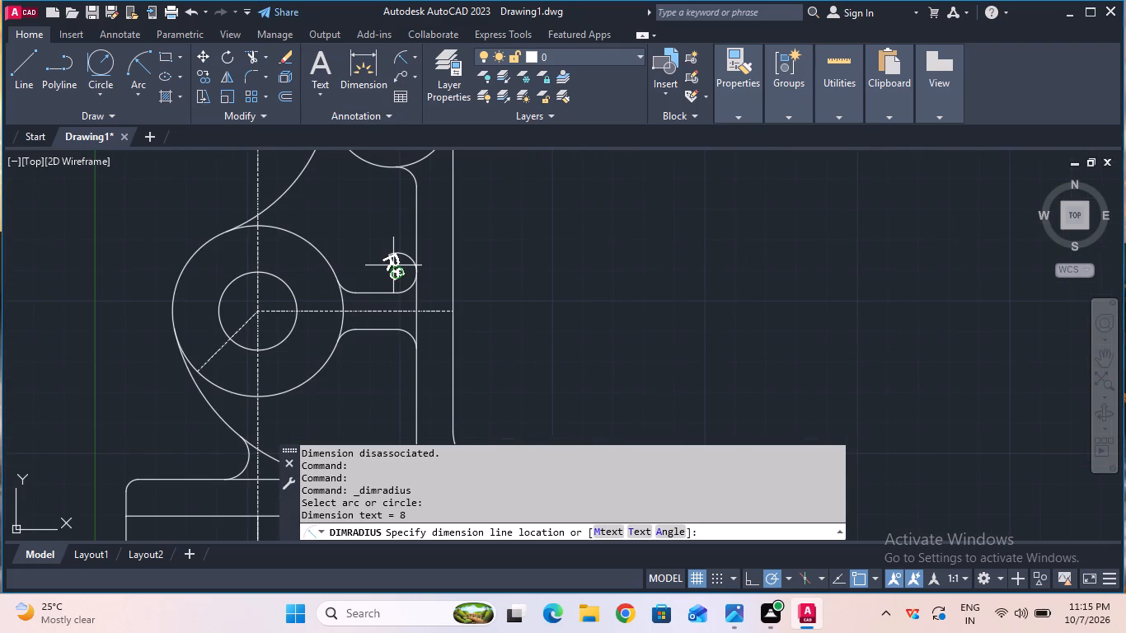
pyautogui.click(393, 265)
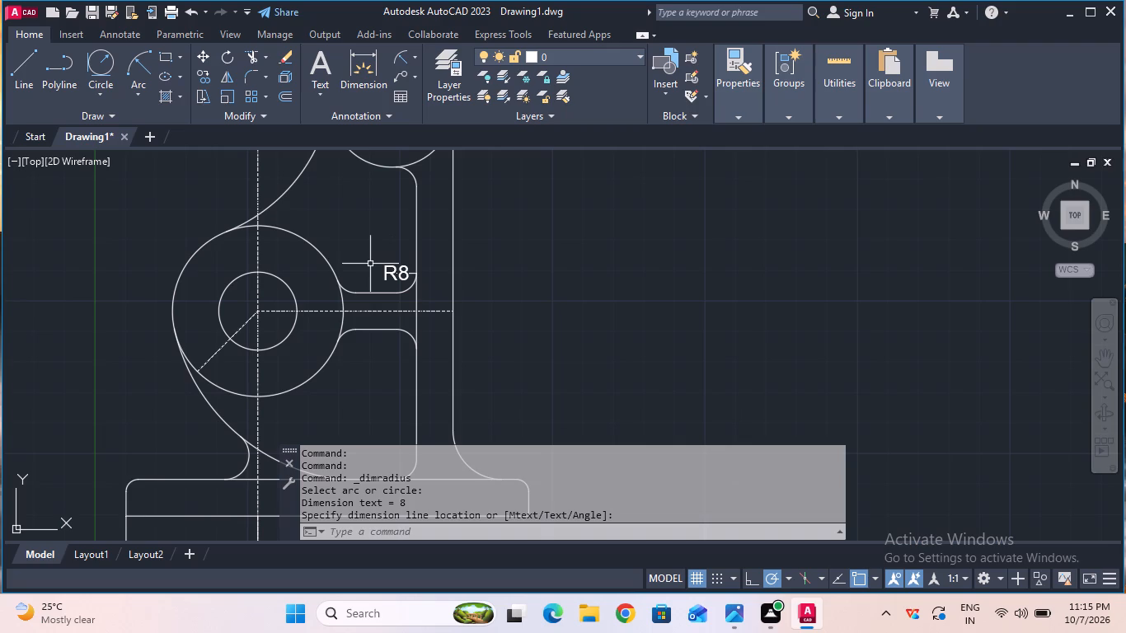
pyautogui.click(393, 54)
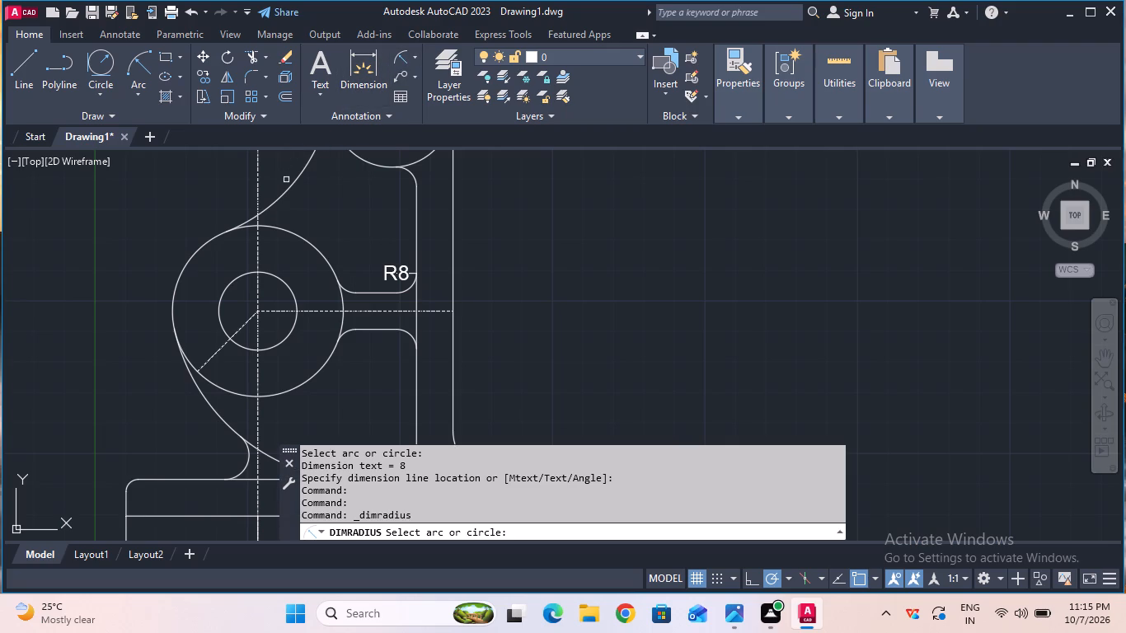
pyautogui.click(298, 180)
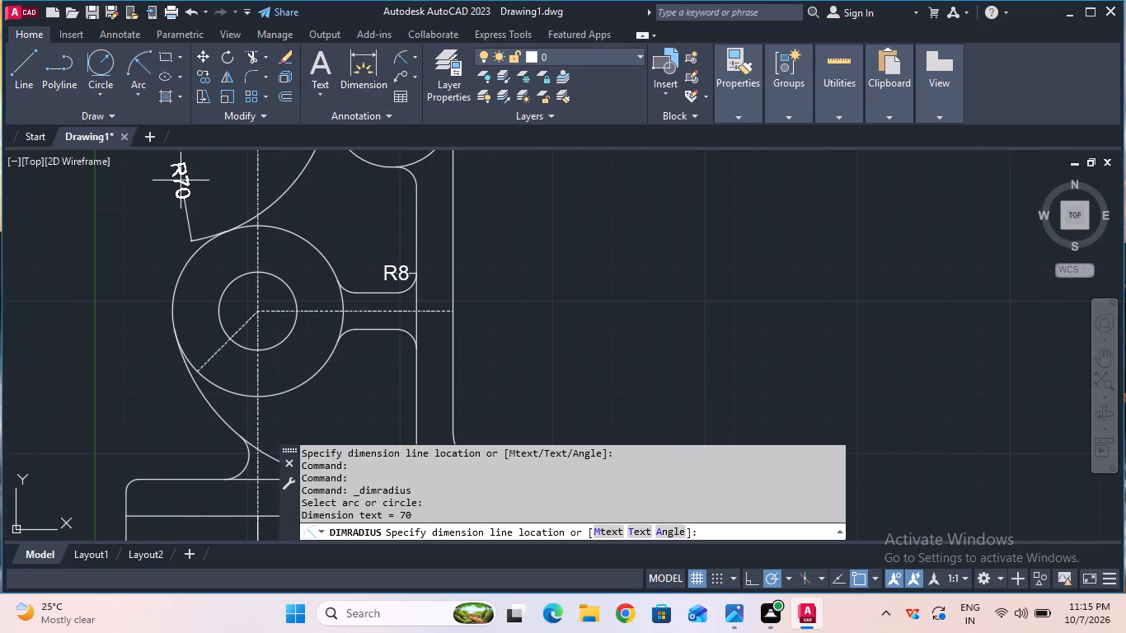
pyautogui.click(236, 158)
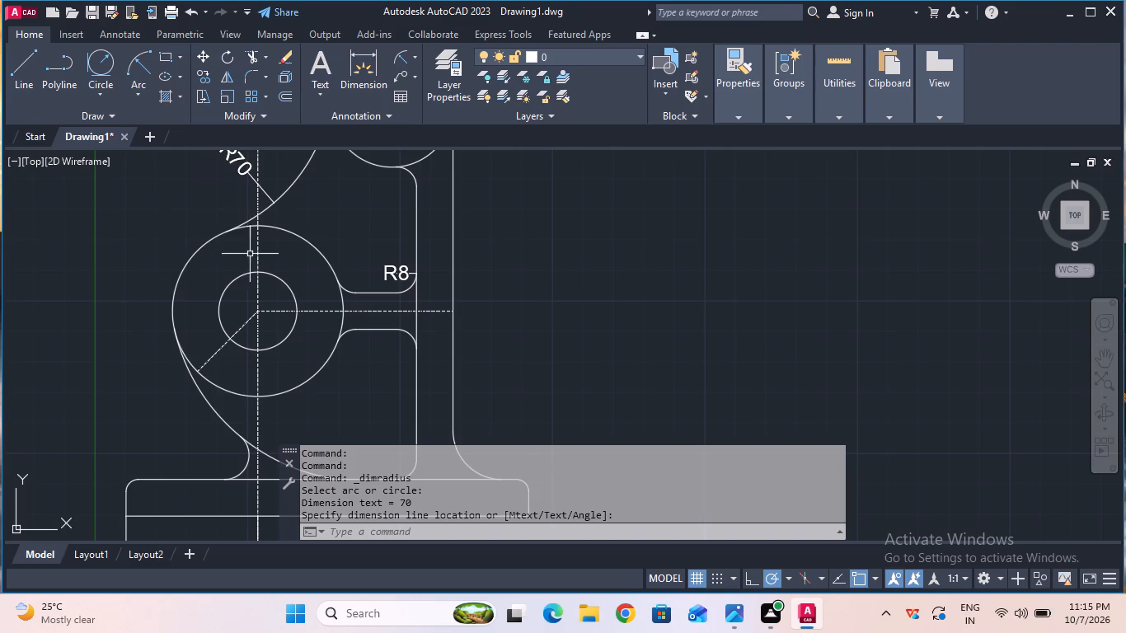
# Add radius dimensions, placed outside the bracket, to the large arc below the lower boss and to its fillet into the base.
pyautogui.scroll(-2, 295, 226)
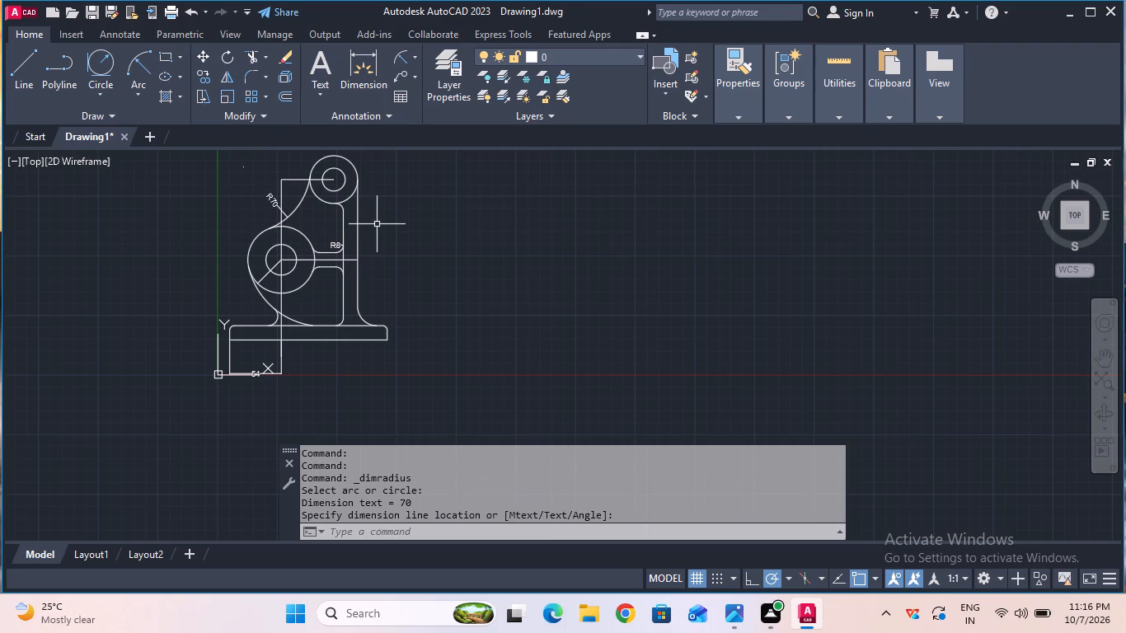
pyautogui.click(404, 63)
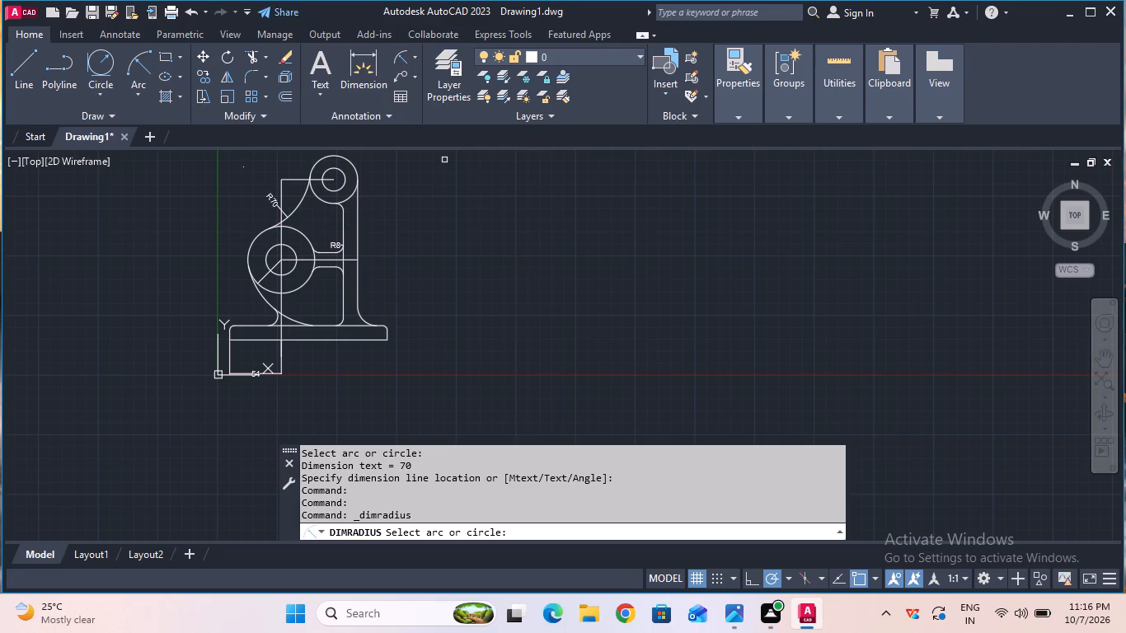
pyautogui.scroll(2, 295, 314)
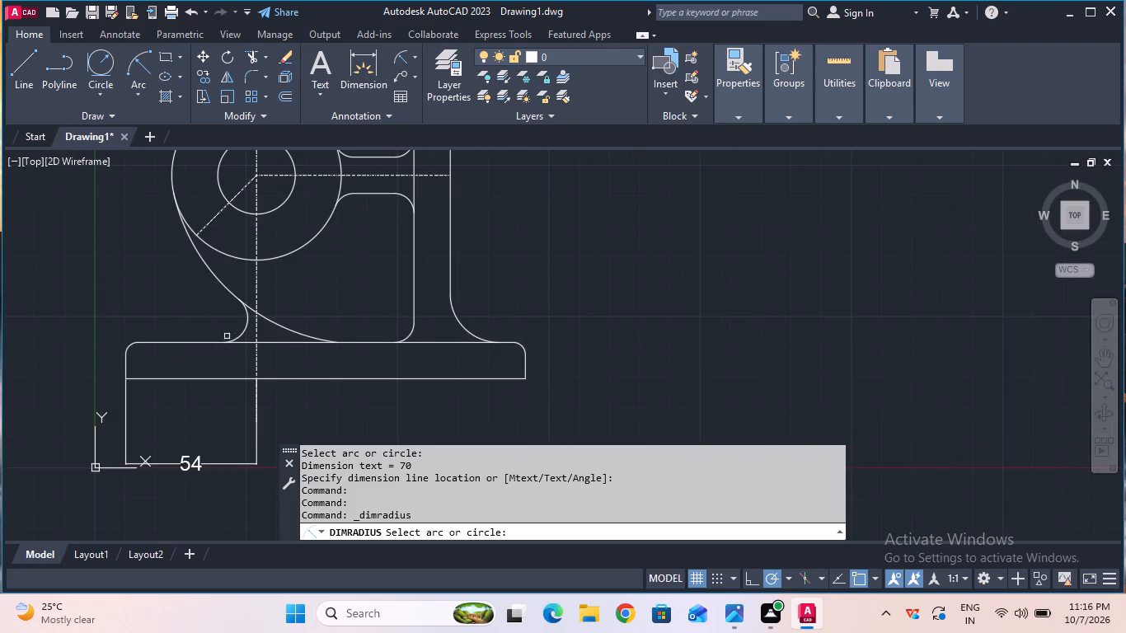
pyautogui.click(229, 292)
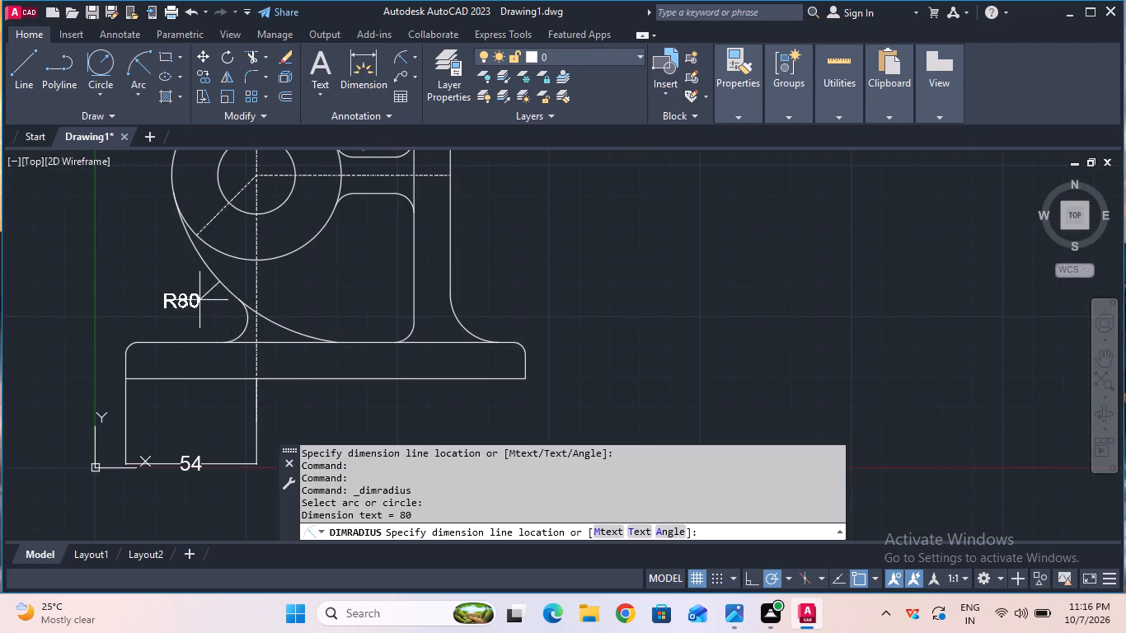
pyautogui.click(199, 300)
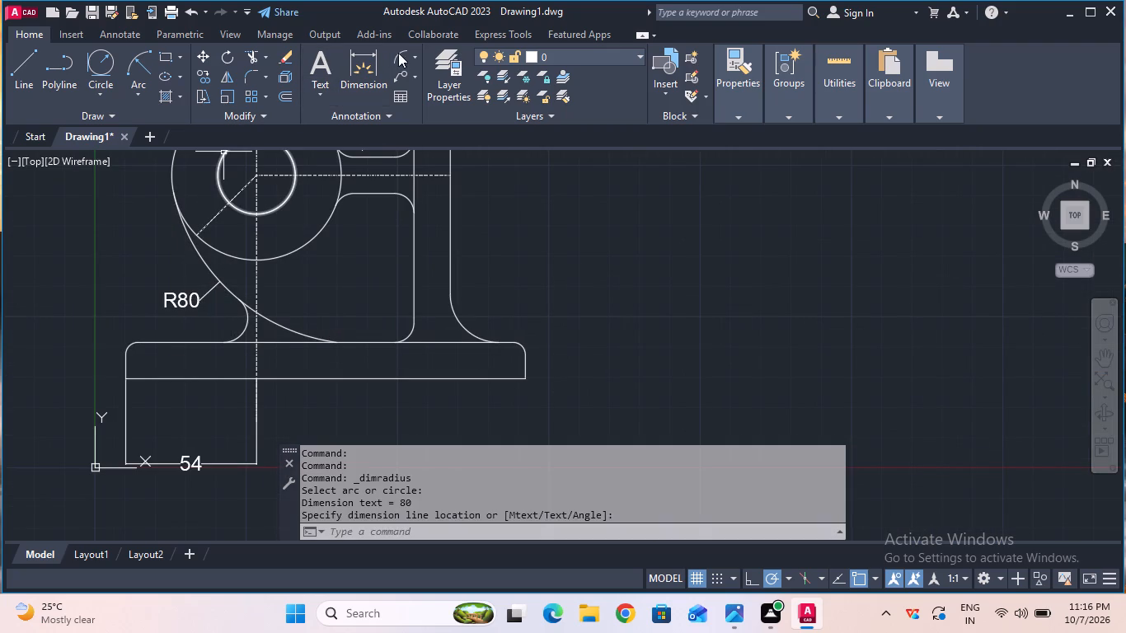
pyautogui.click(392, 53)
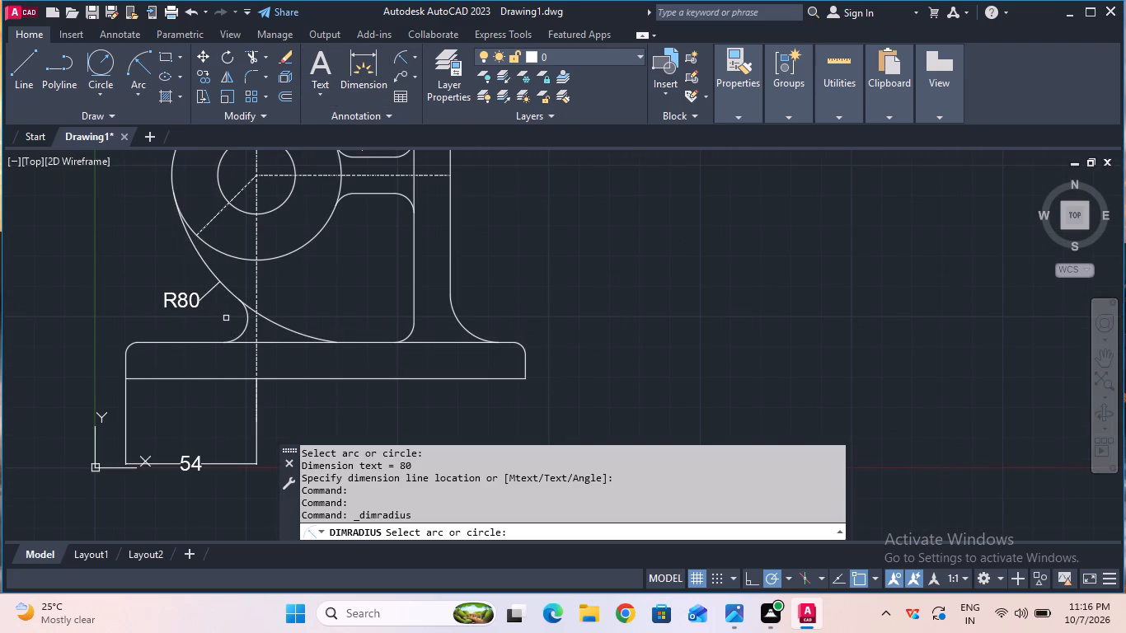
pyautogui.click(245, 328)
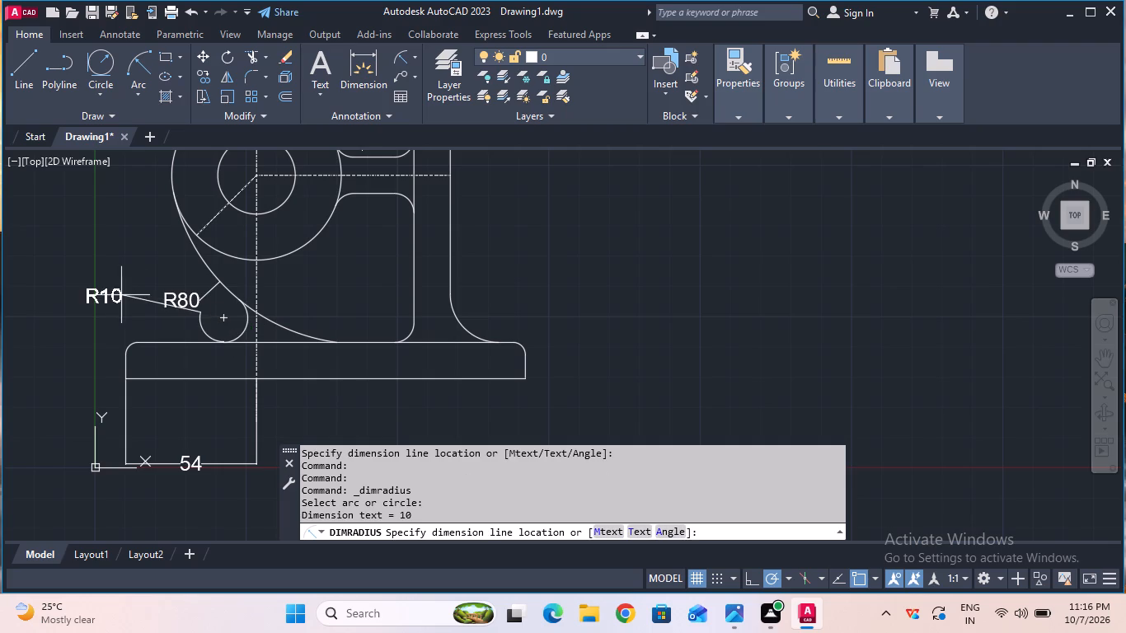
pyautogui.click(166, 255)
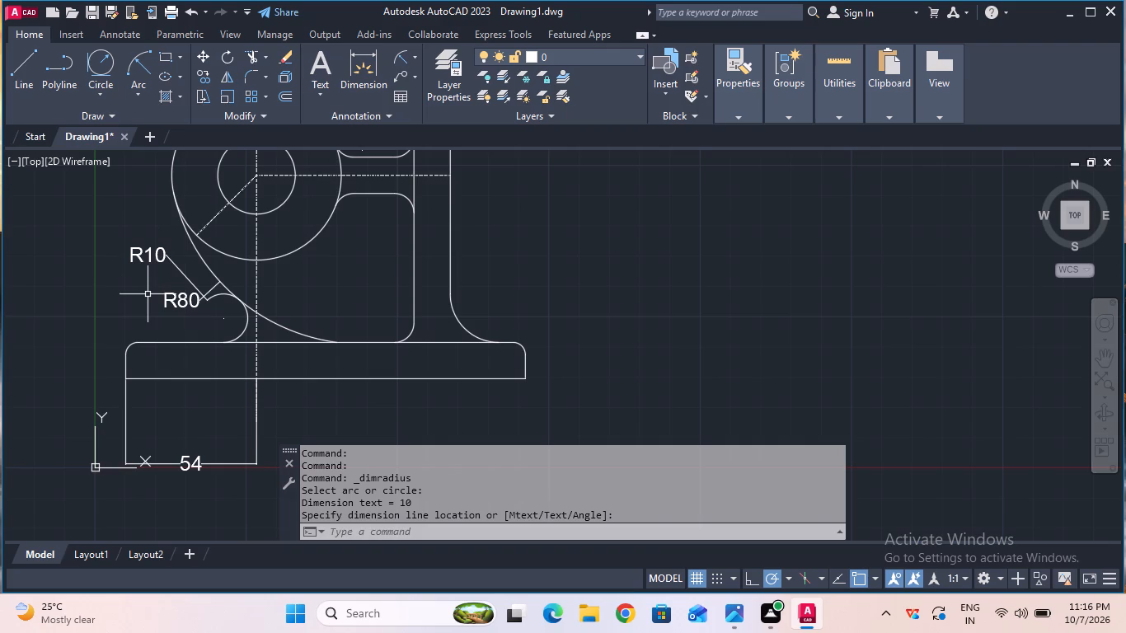
# Add a diameter dimension to the lower boss's inner circle, with the text placed outside the bracket.
pyautogui.click(413, 54)
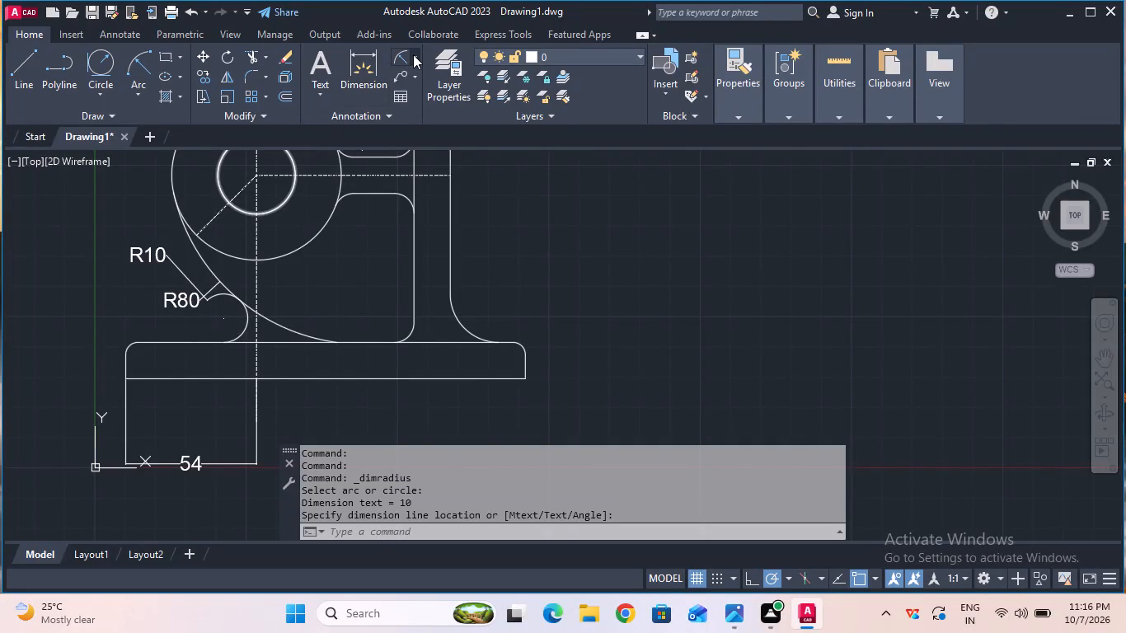
pyautogui.click(434, 253)
pyautogui.click(221, 185)
pyautogui.click(142, 205)
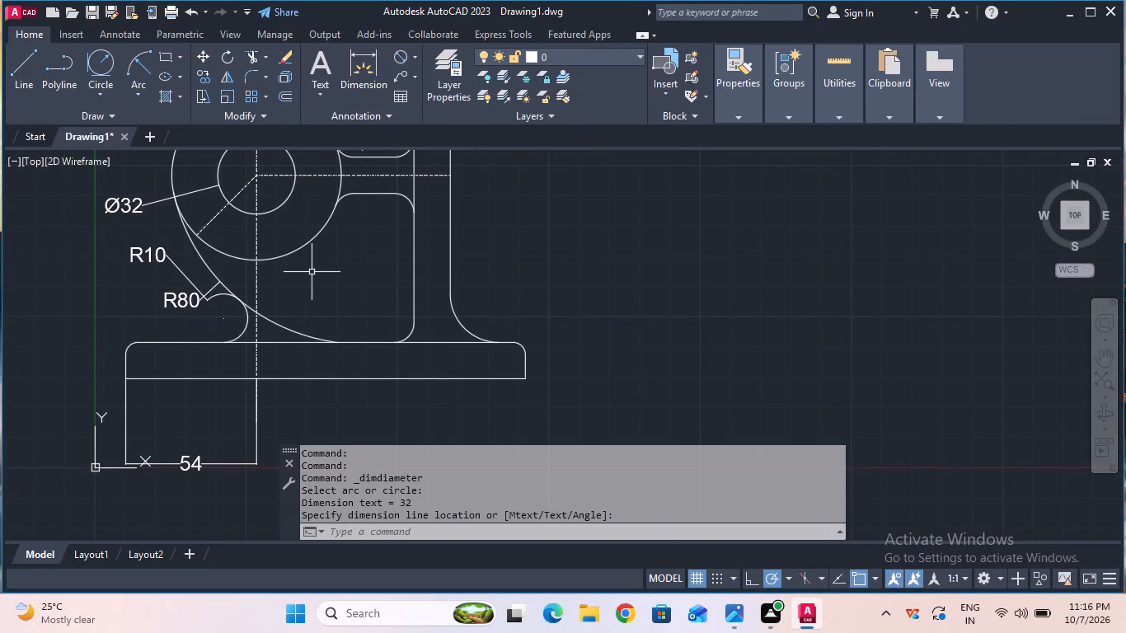
# Add a diameter dimension to the lower boss's outer circle, with the text placed outside the bracket.
pyautogui.scroll(-2, 352, 286)
pyautogui.scroll(1, 352, 286)
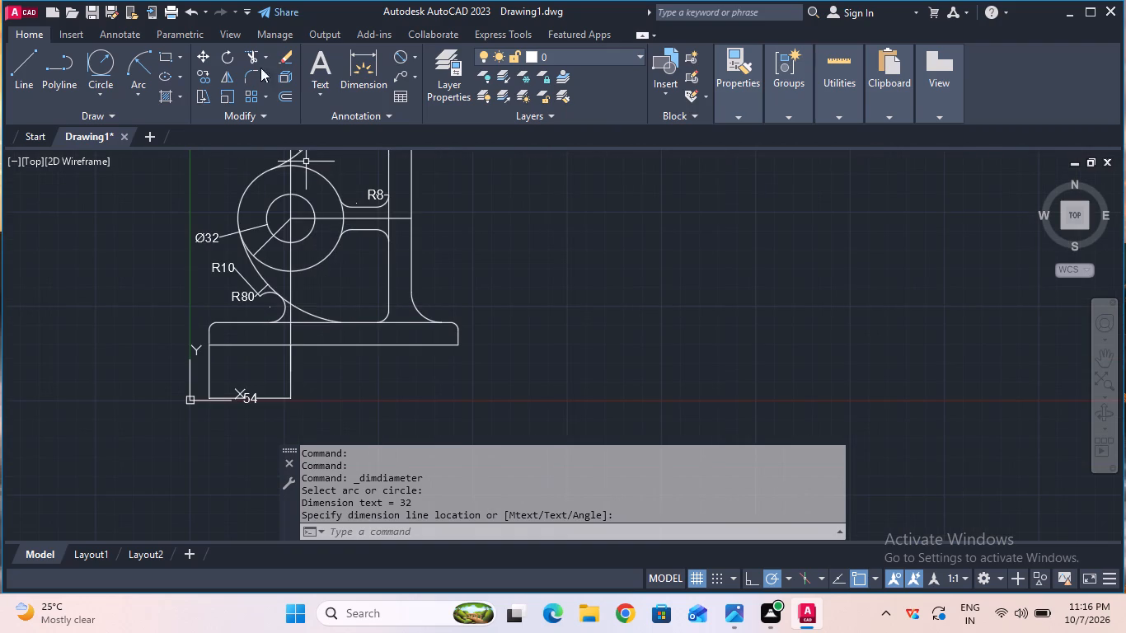
pyautogui.middleClick(334, 162)
pyautogui.moveTo(334, 163); pyautogui.dragTo(347, 209, button='middle')
pyautogui.middleClick(347, 209)
pyautogui.middleClick(371, 241)
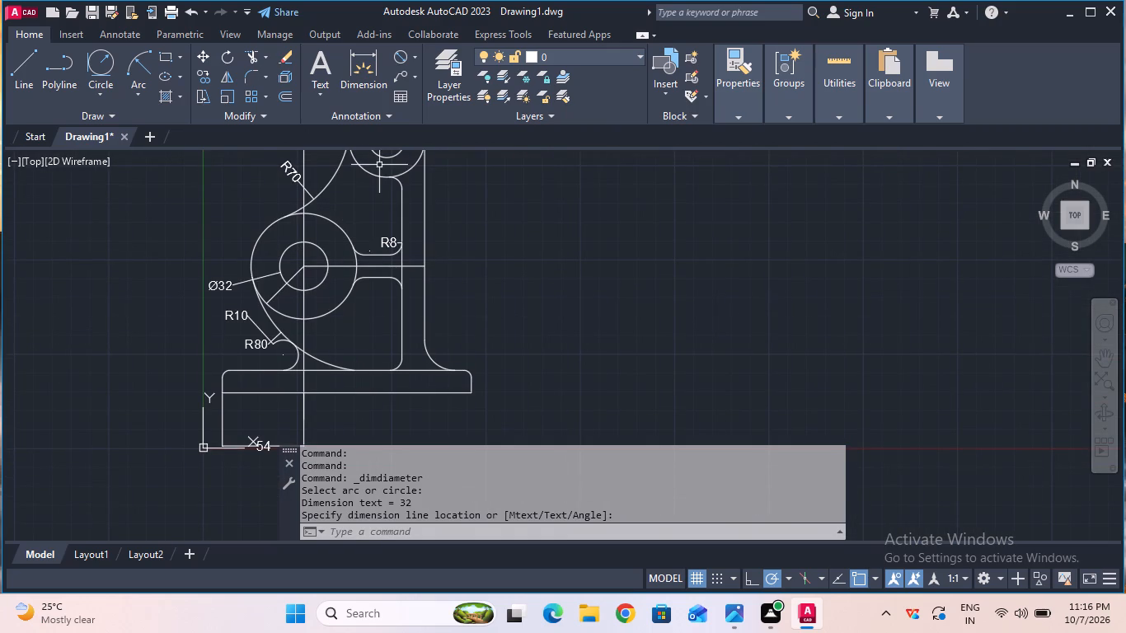
pyautogui.click(398, 60)
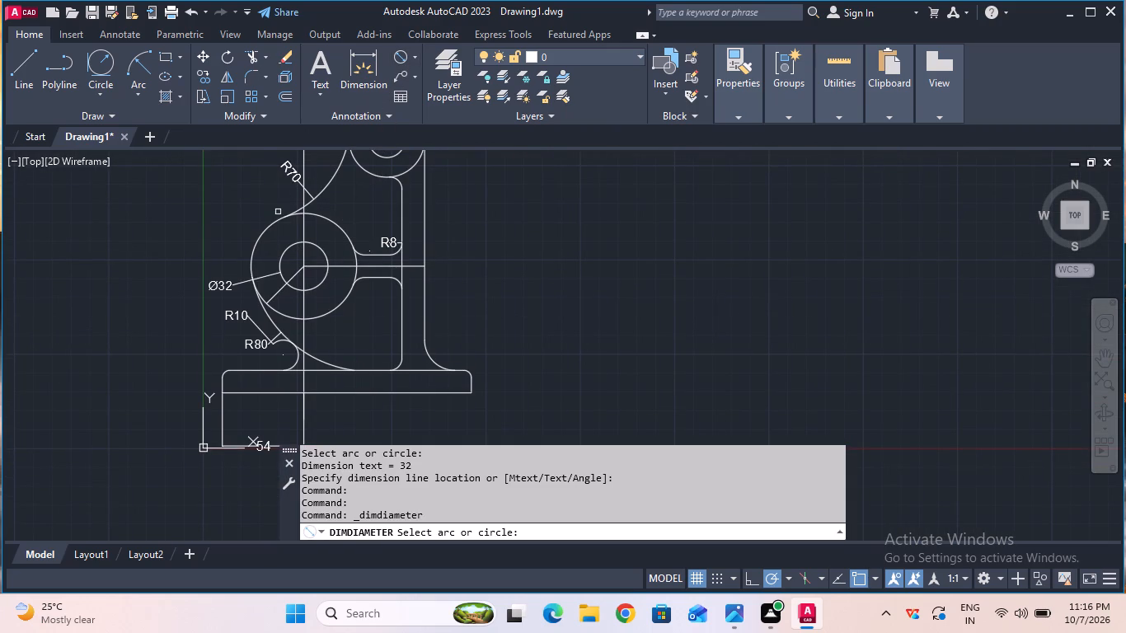
pyautogui.click(272, 220)
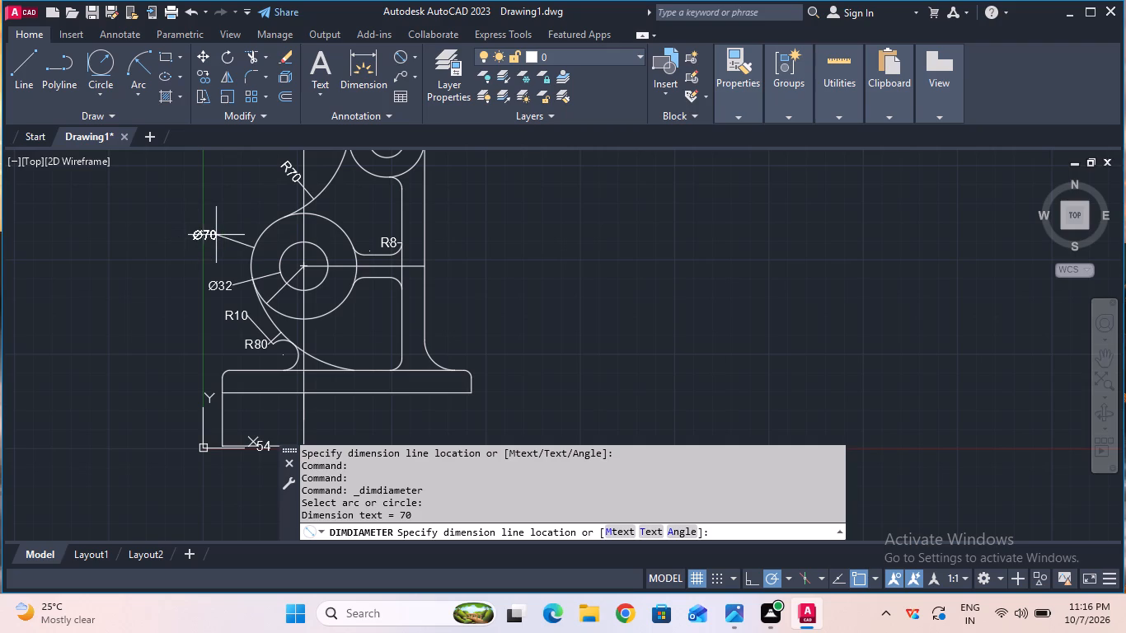
pyautogui.click(216, 235)
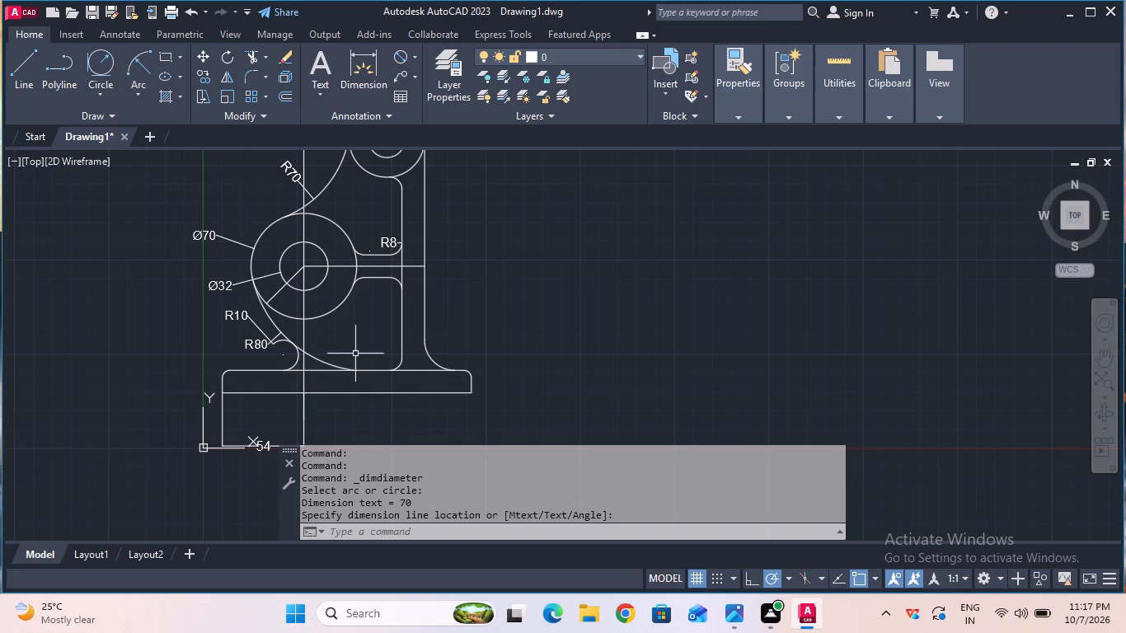
# Add diameter dimensions to the upper boss's inner and outer circles, with both texts placed outside the bracket.
pyautogui.moveTo(445, 292); pyautogui.dragTo(445, 375, button='middle')
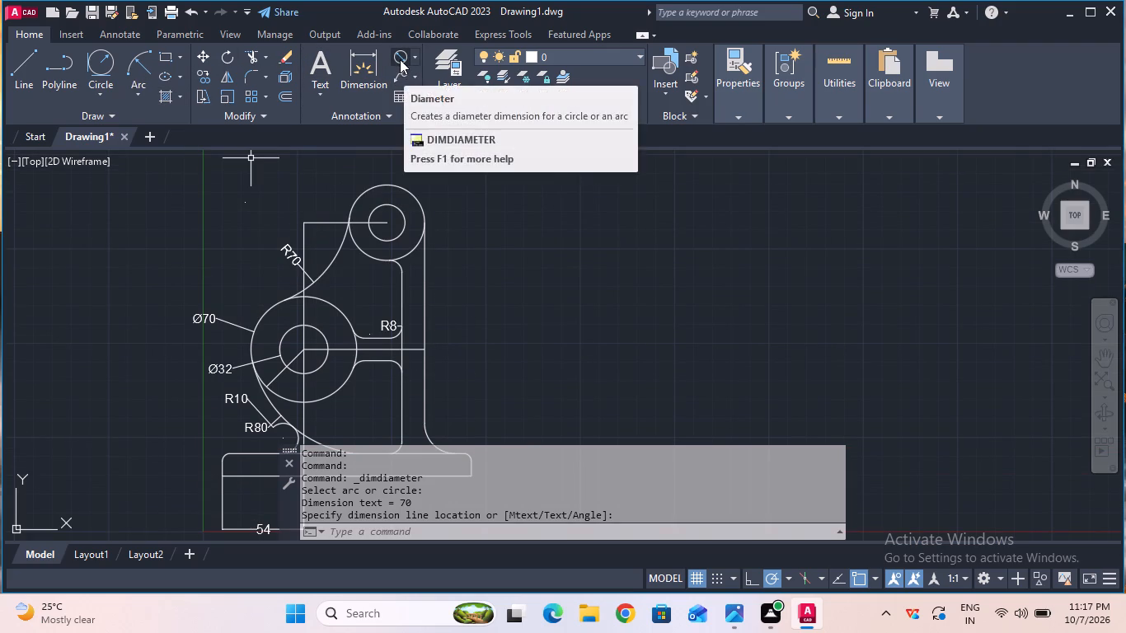
pyautogui.click(400, 59)
pyautogui.click(398, 204)
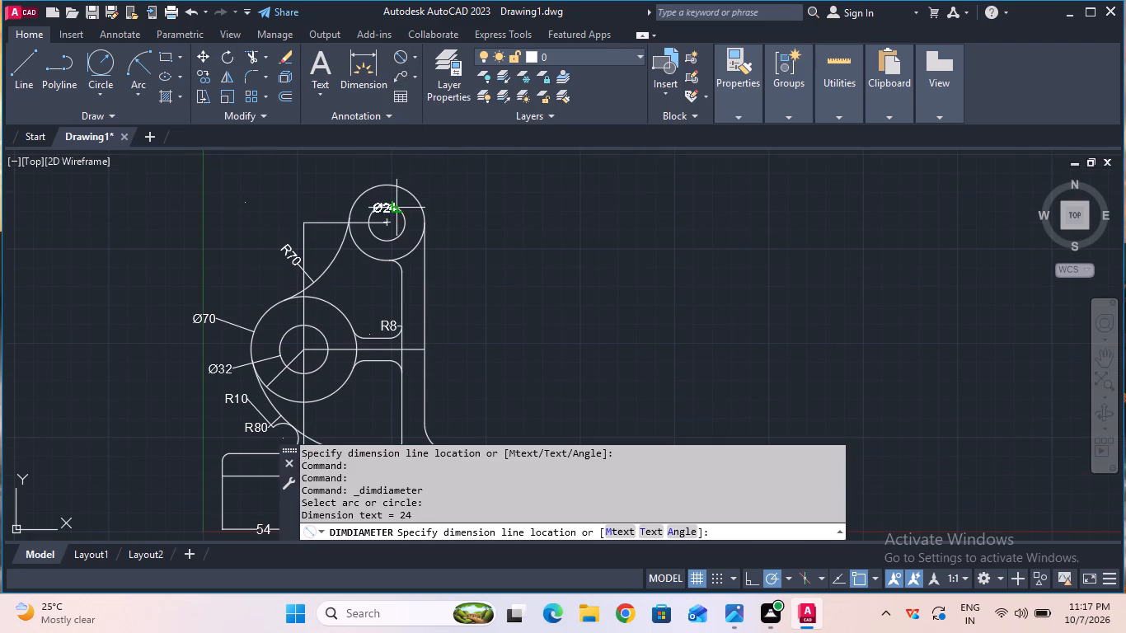
pyautogui.click(451, 198)
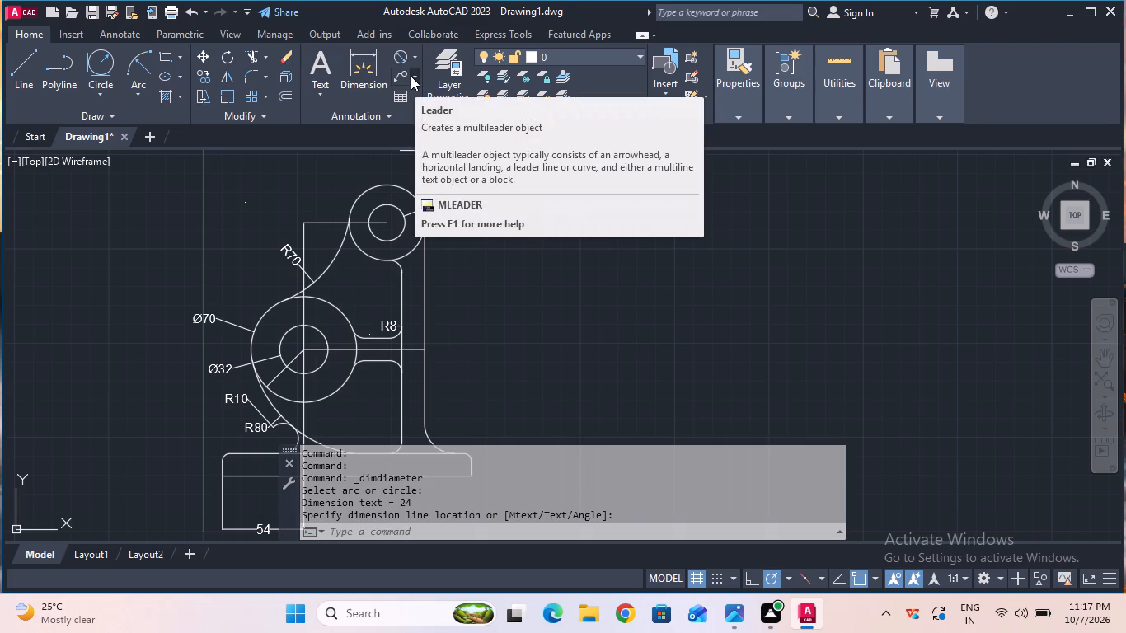
pyautogui.click(400, 63)
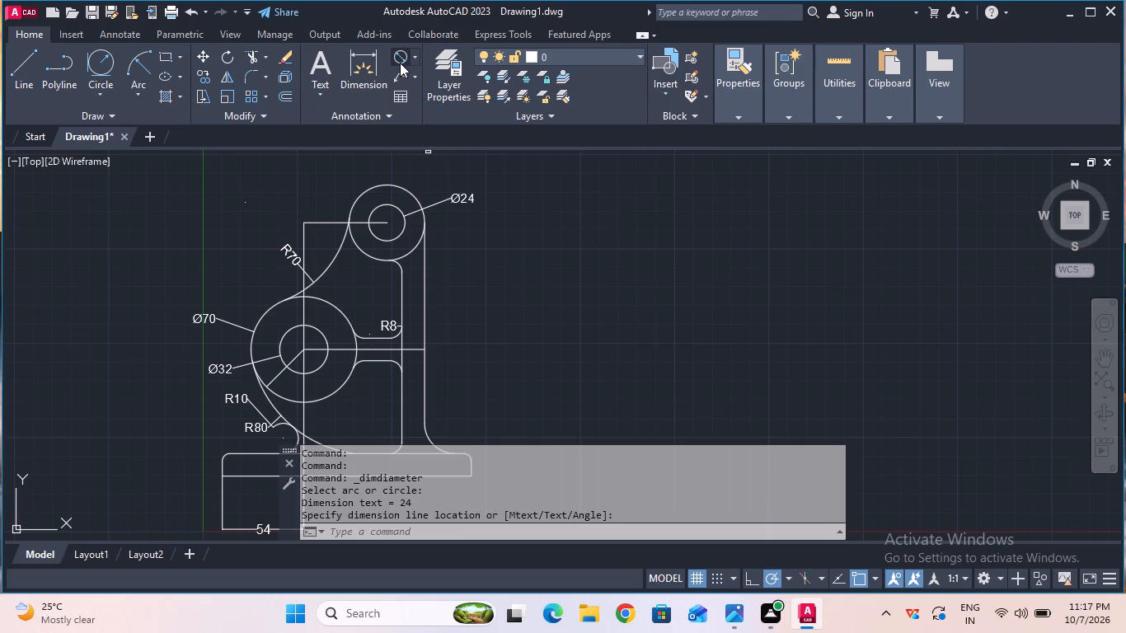
pyautogui.click(411, 195)
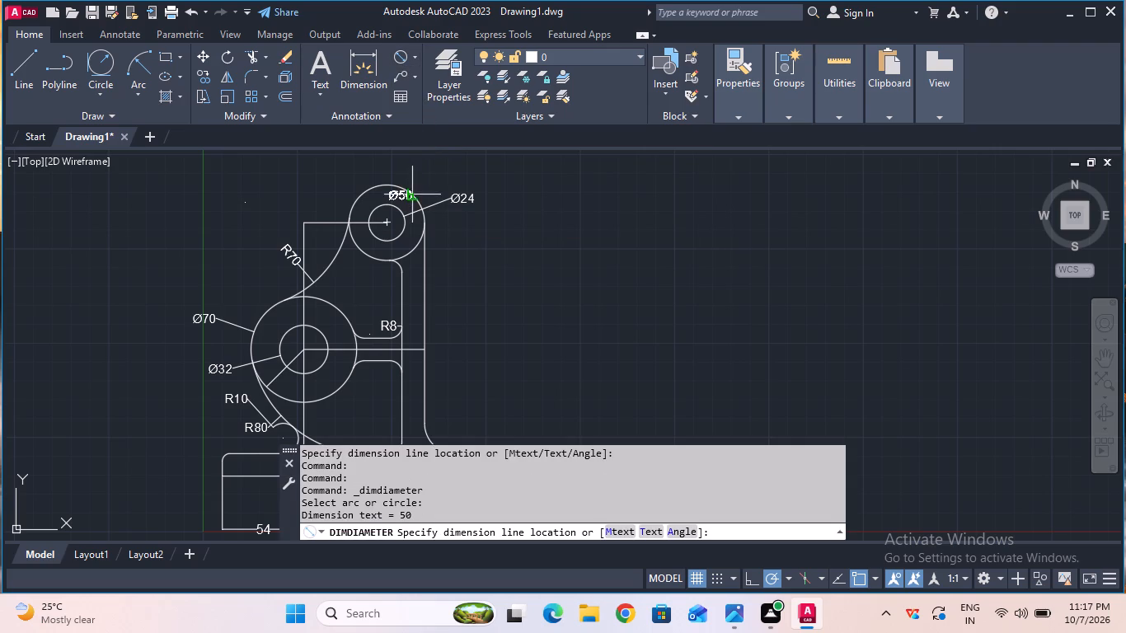
pyautogui.click(434, 181)
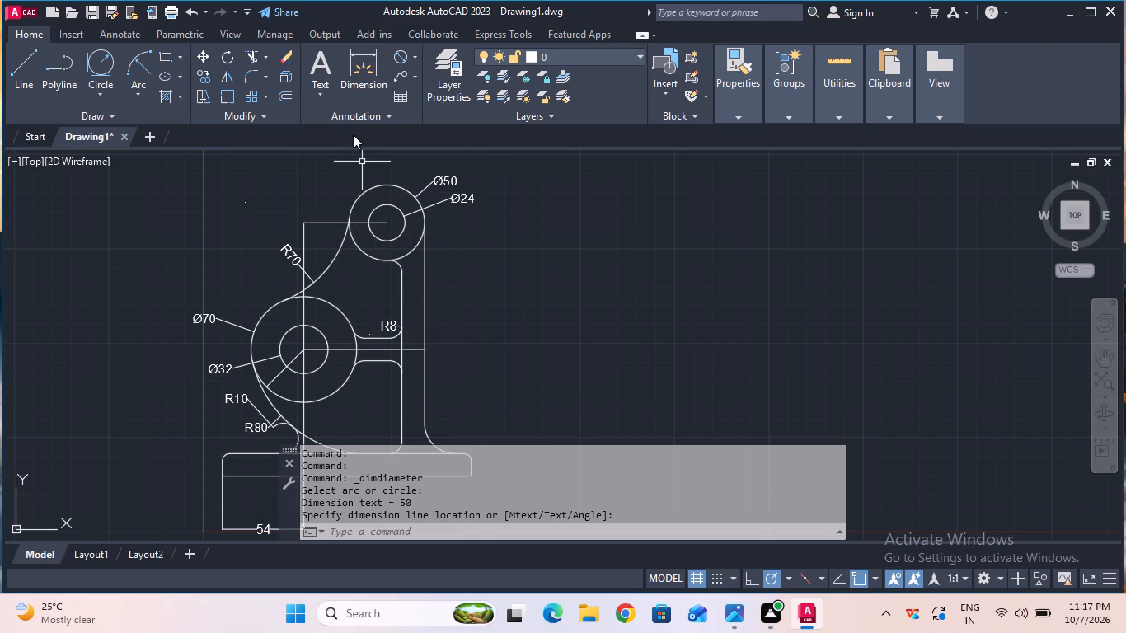
# Add a radius dimension to the fillet between the outer vertical wall and the base, placed outside the bracket.
pyautogui.click(415, 61)
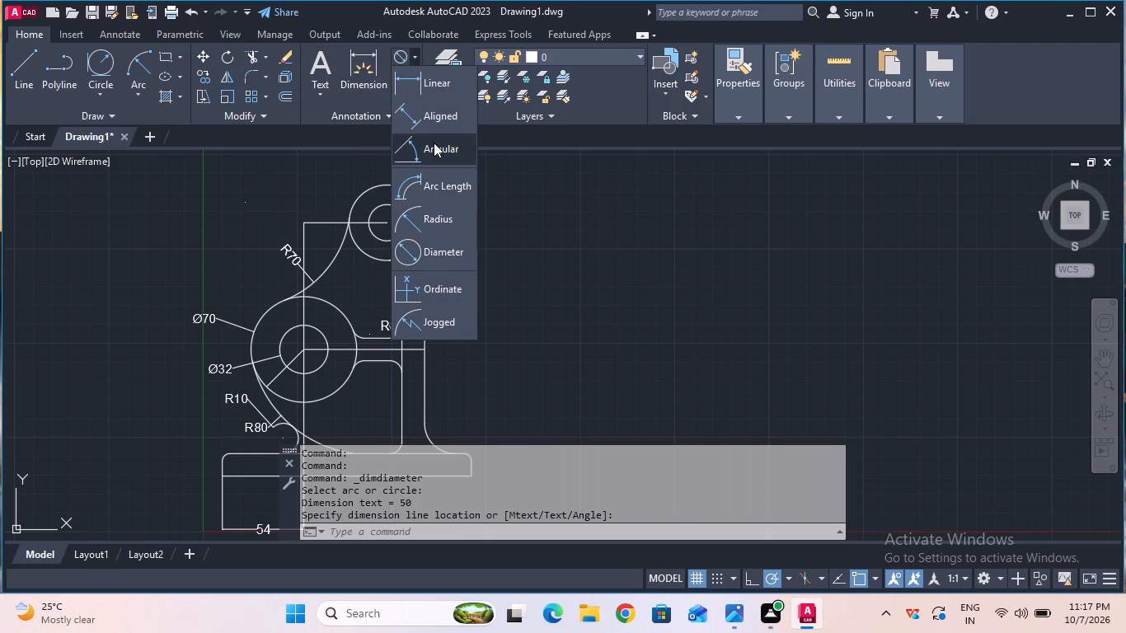
pyautogui.click(433, 213)
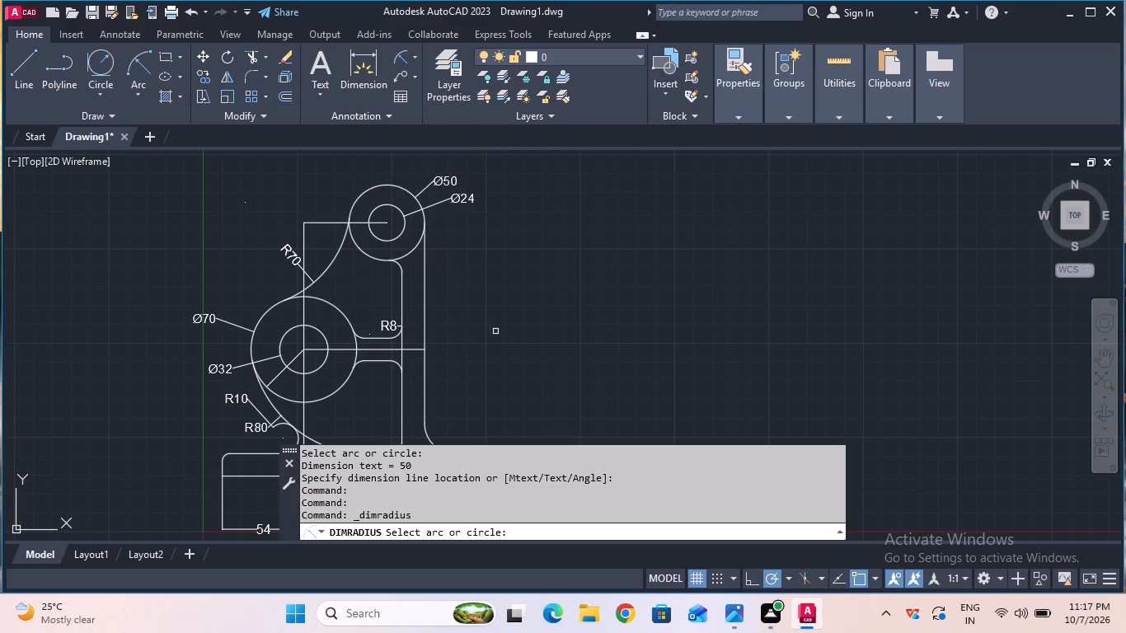
pyautogui.moveTo(533, 396); pyautogui.dragTo(541, 328, button='middle')
pyautogui.middleClick(541, 328)
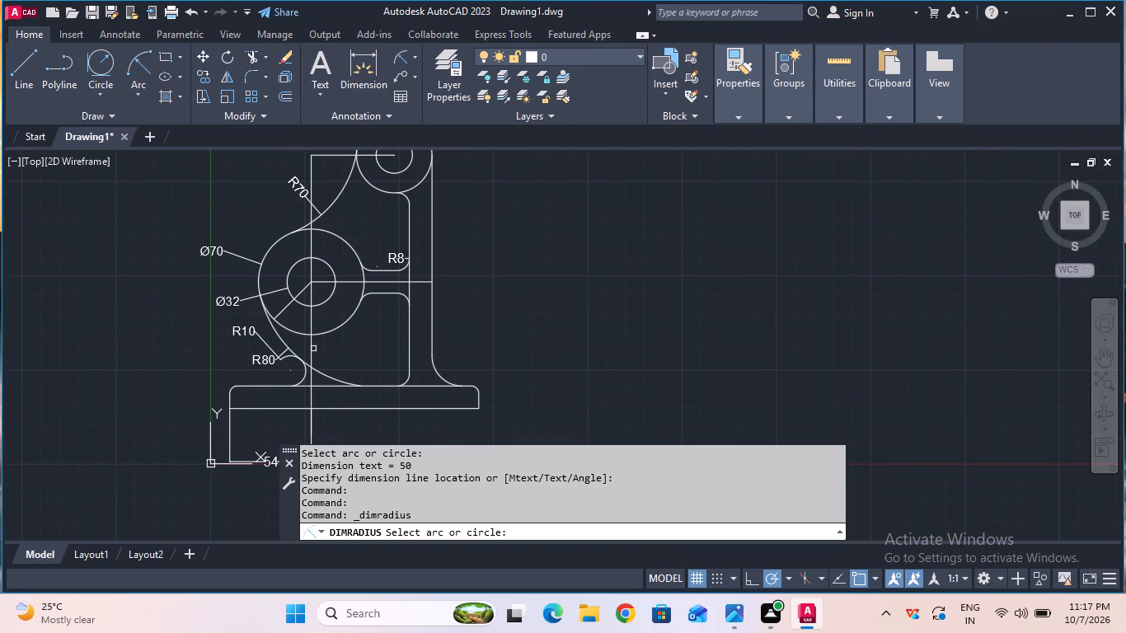
pyautogui.click(442, 377)
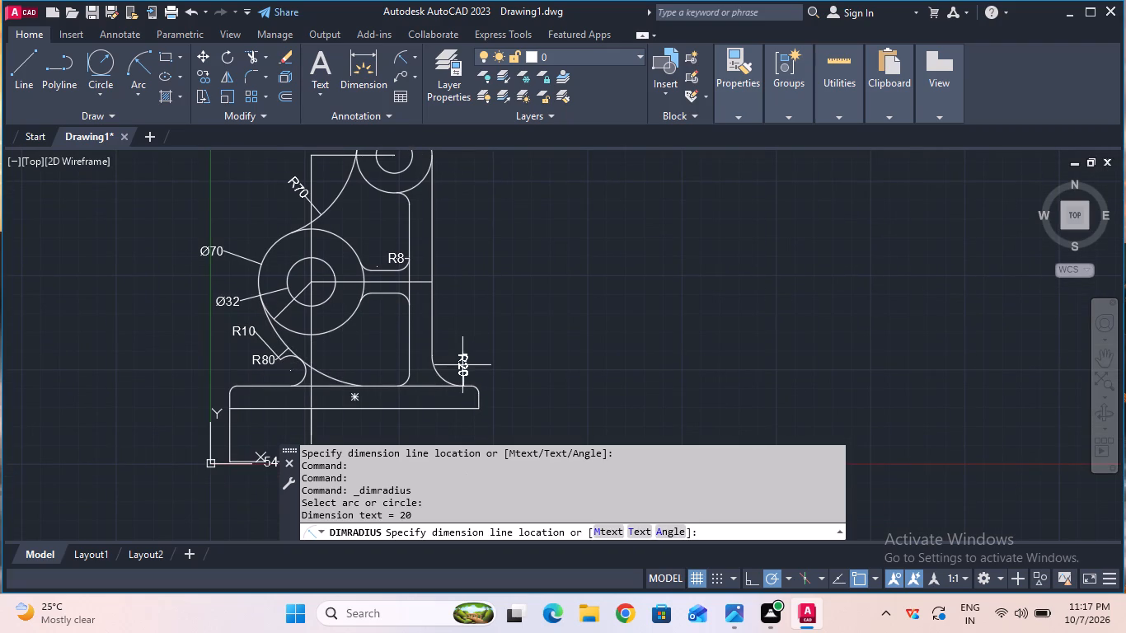
pyautogui.click(462, 365)
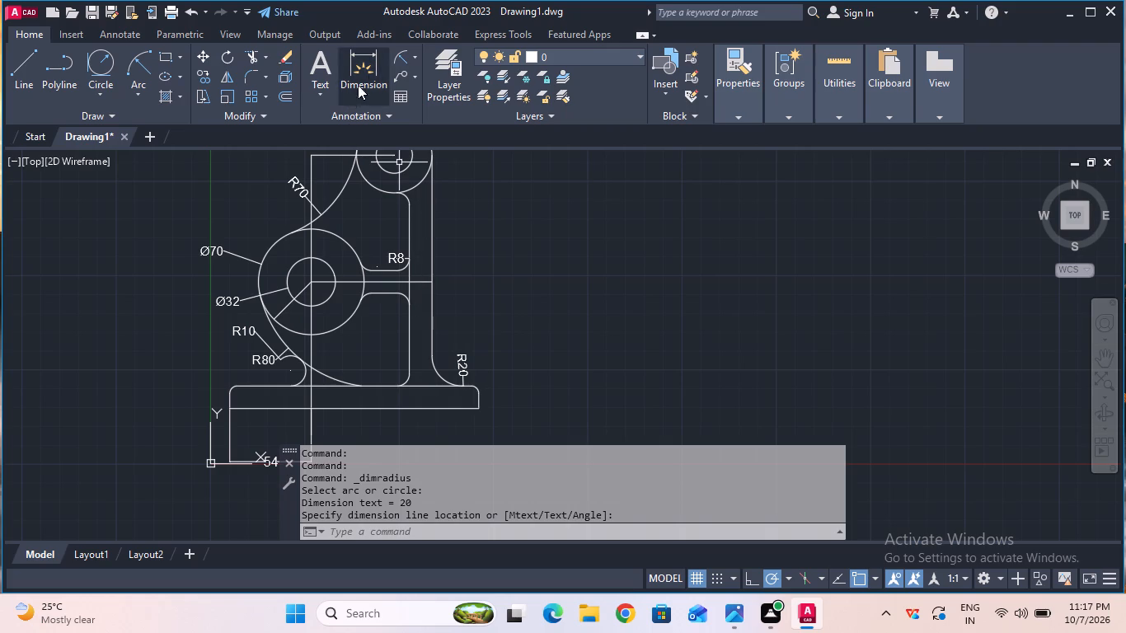
# Add linear dimensions for the thickness of the horizontal web and the thickness of the vertical wall.
pyautogui.click(415, 59)
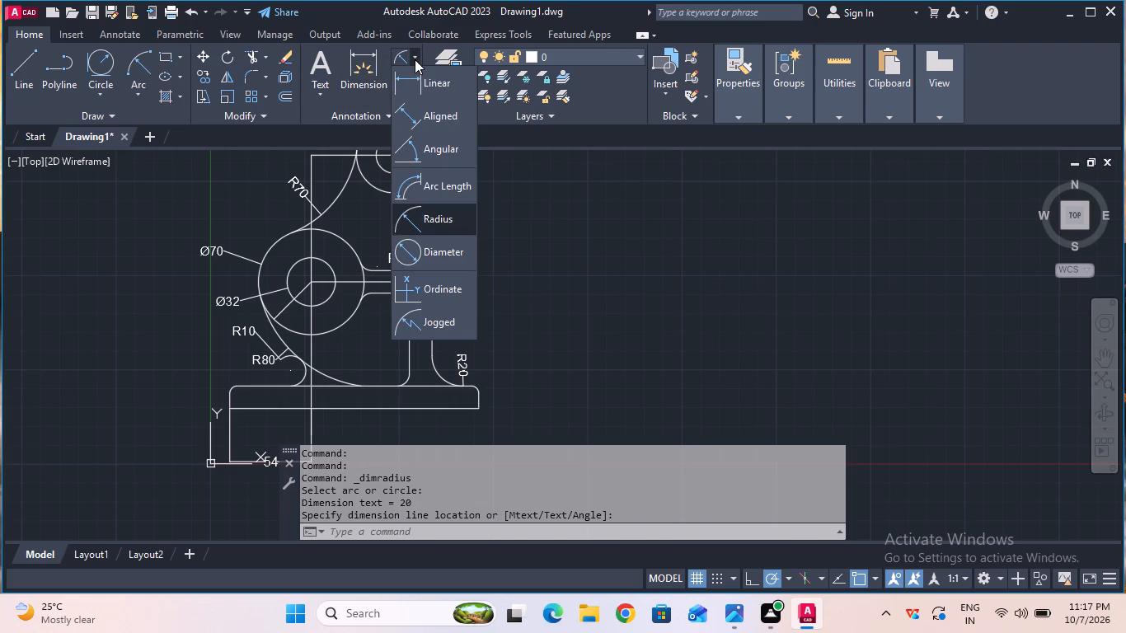
pyautogui.click(420, 92)
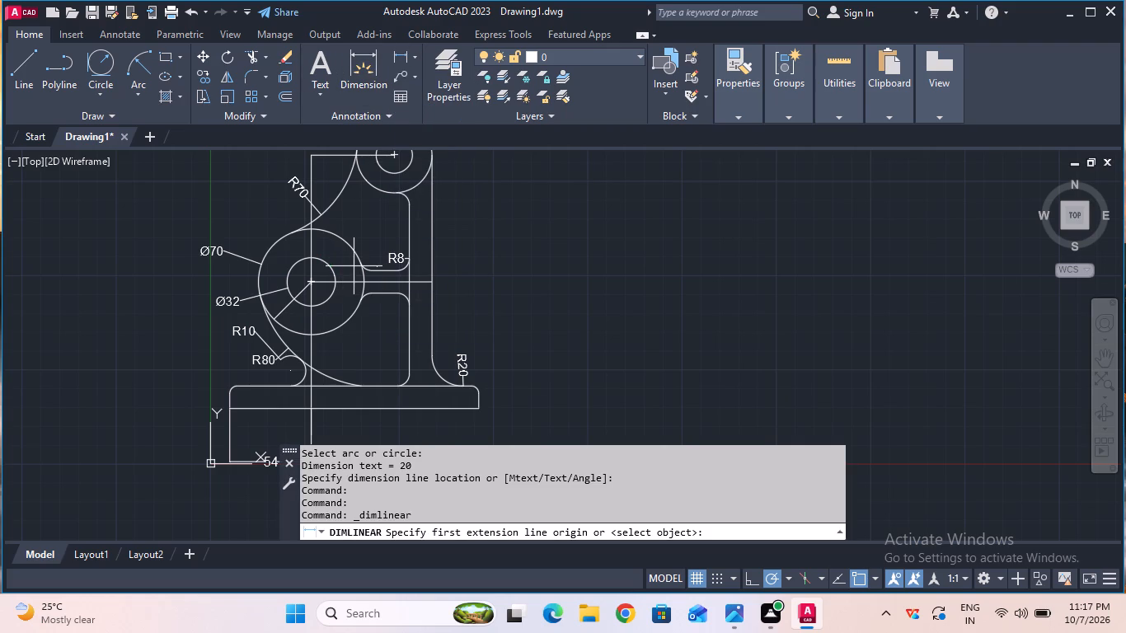
pyautogui.click(381, 270)
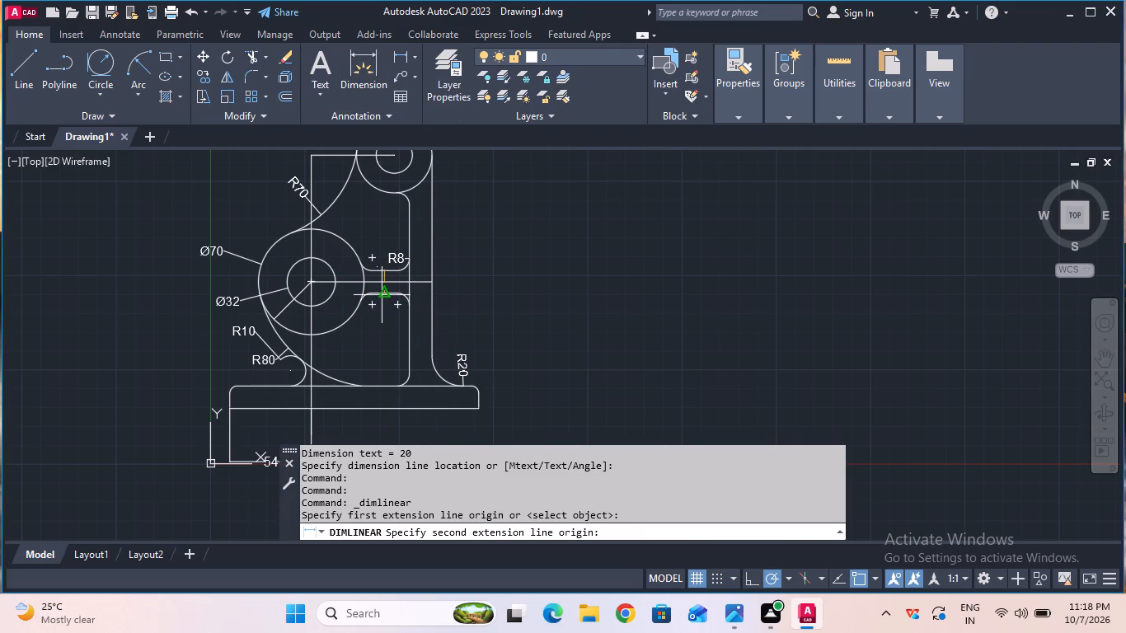
pyautogui.click(382, 293)
pyautogui.click(382, 293)
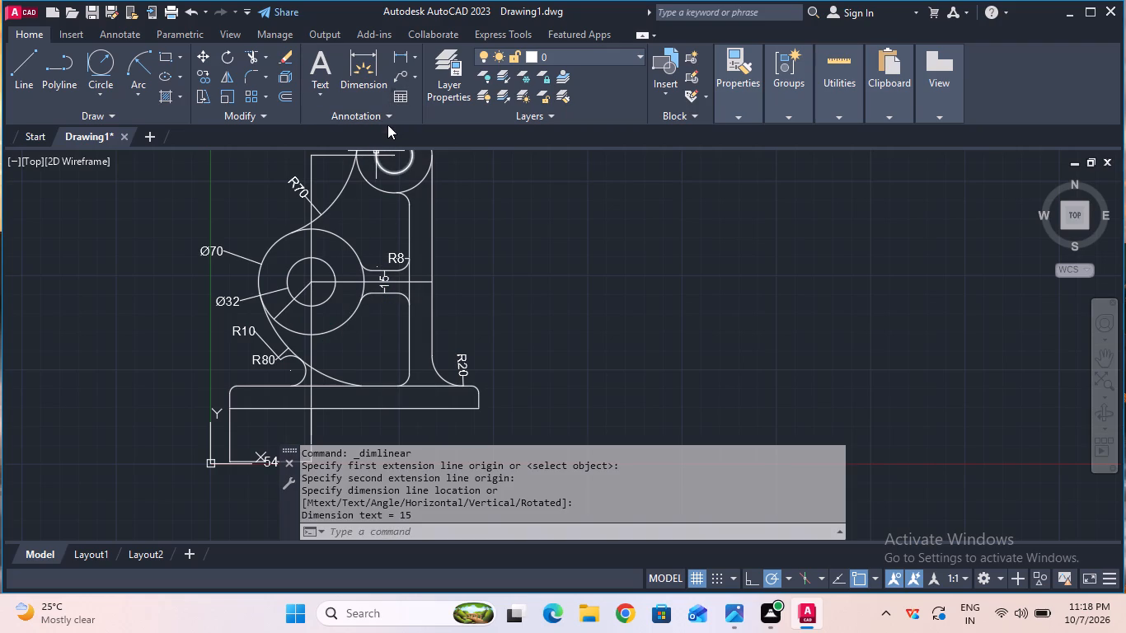
pyautogui.click(393, 59)
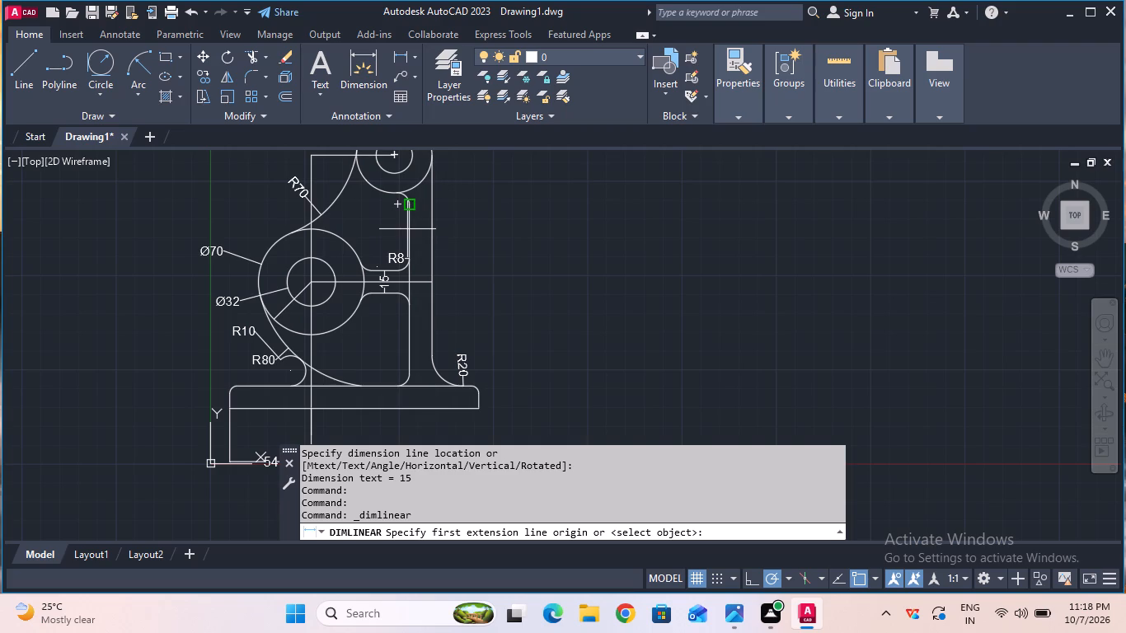
pyautogui.click(406, 208)
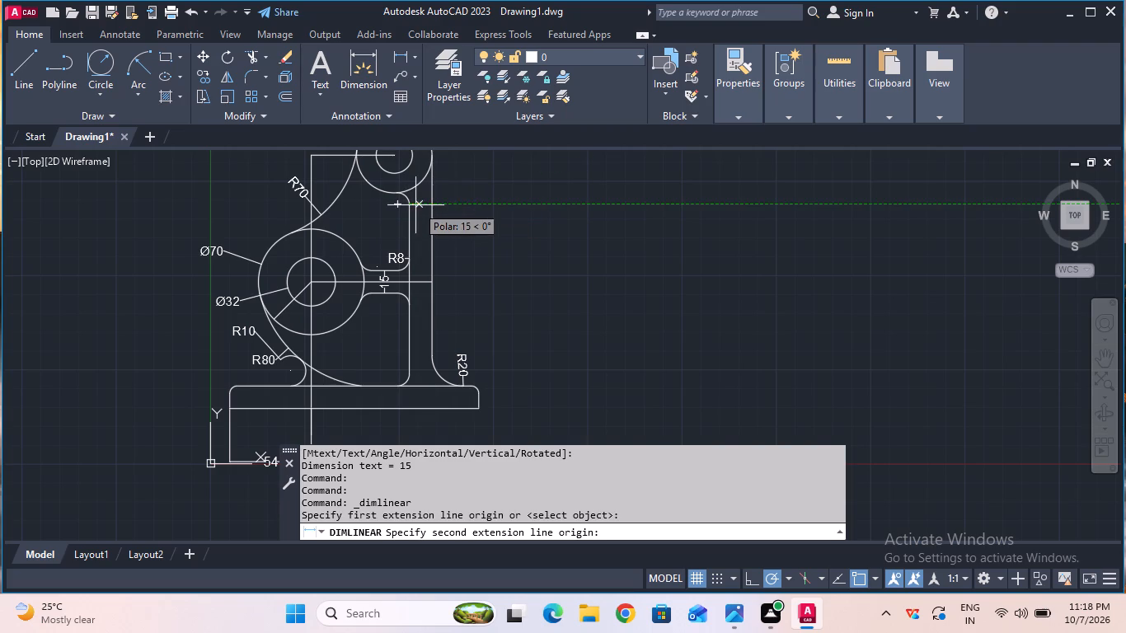
pyautogui.click(430, 208)
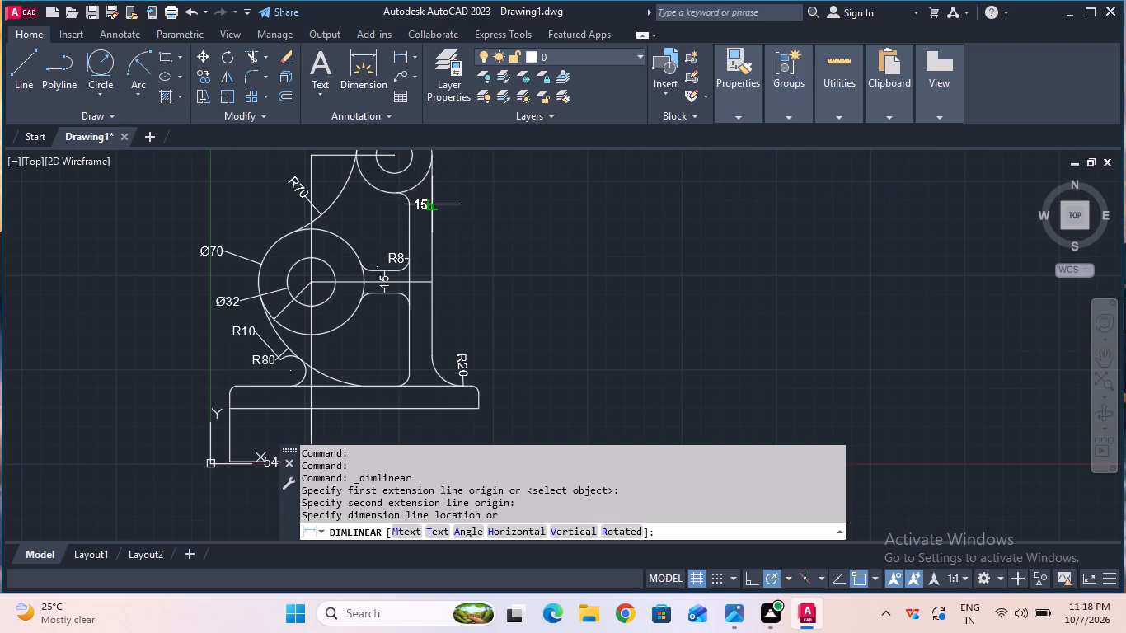
pyautogui.click(422, 227)
# Trim the inner vertical wall line between the web's upper and lower edges, on both sides of the centerline.
pyautogui.scroll(1, 409, 266)
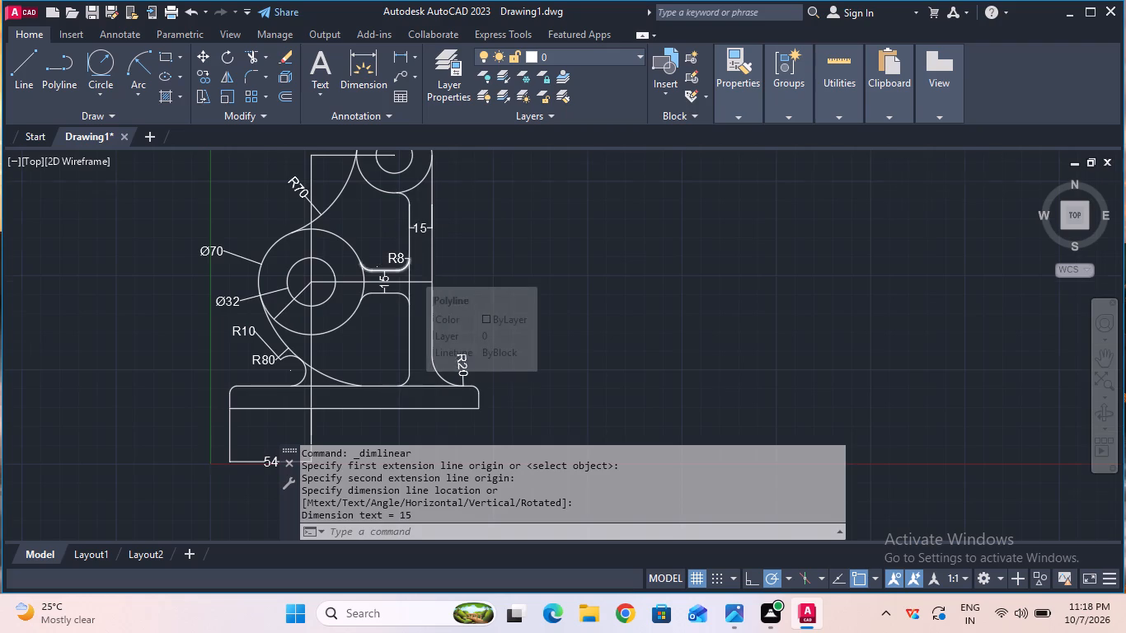
pyautogui.scroll(1, 409, 266)
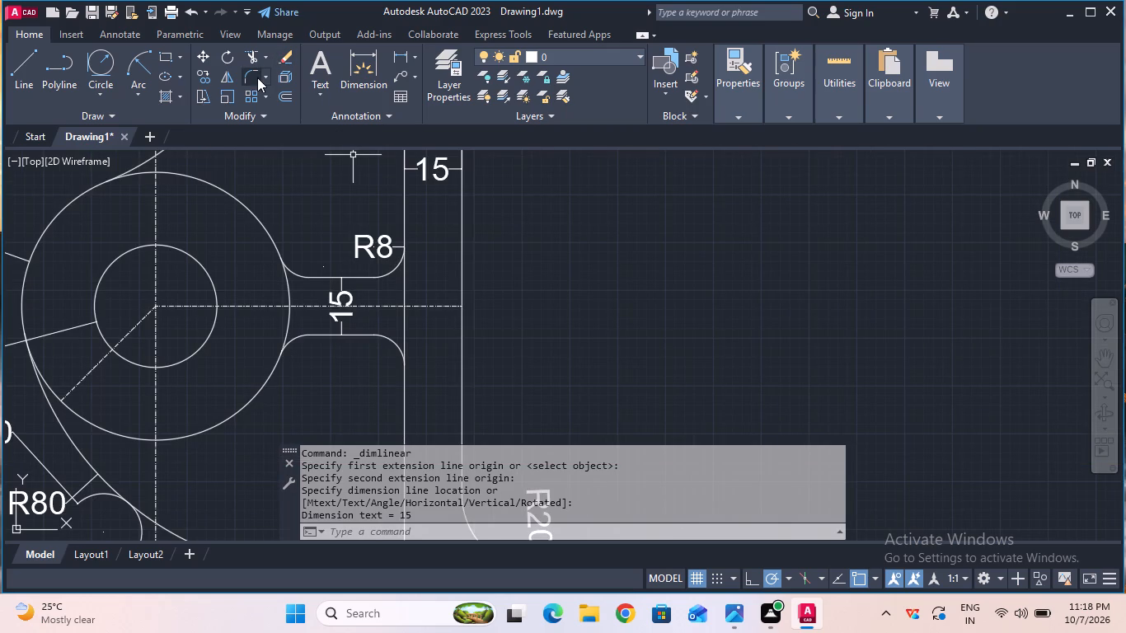
pyautogui.click(251, 58)
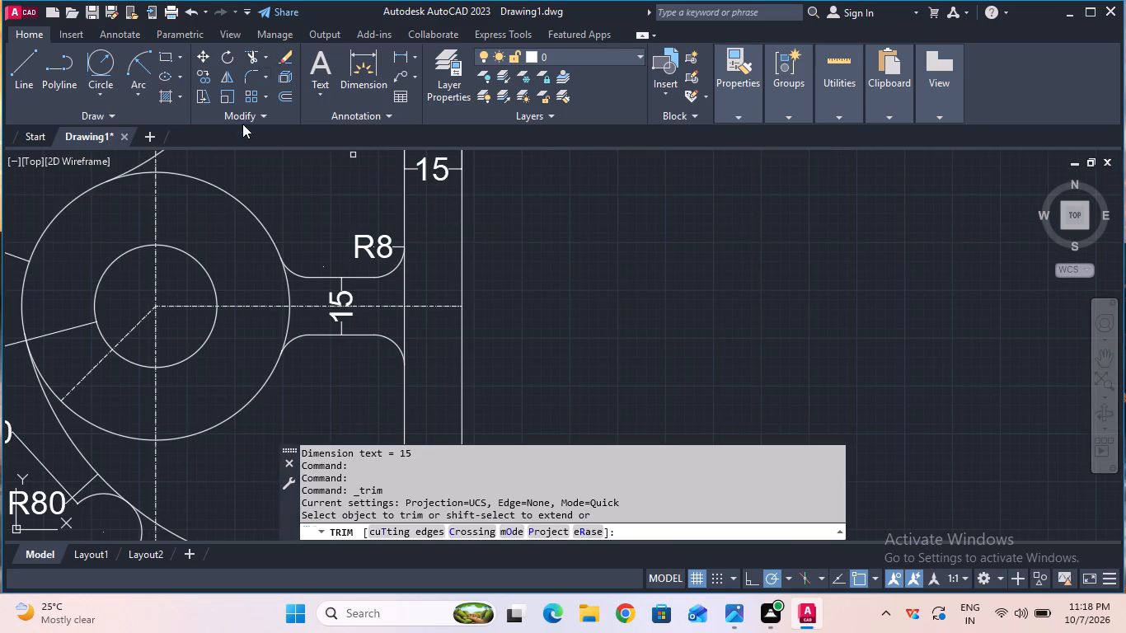
pyautogui.click(406, 282)
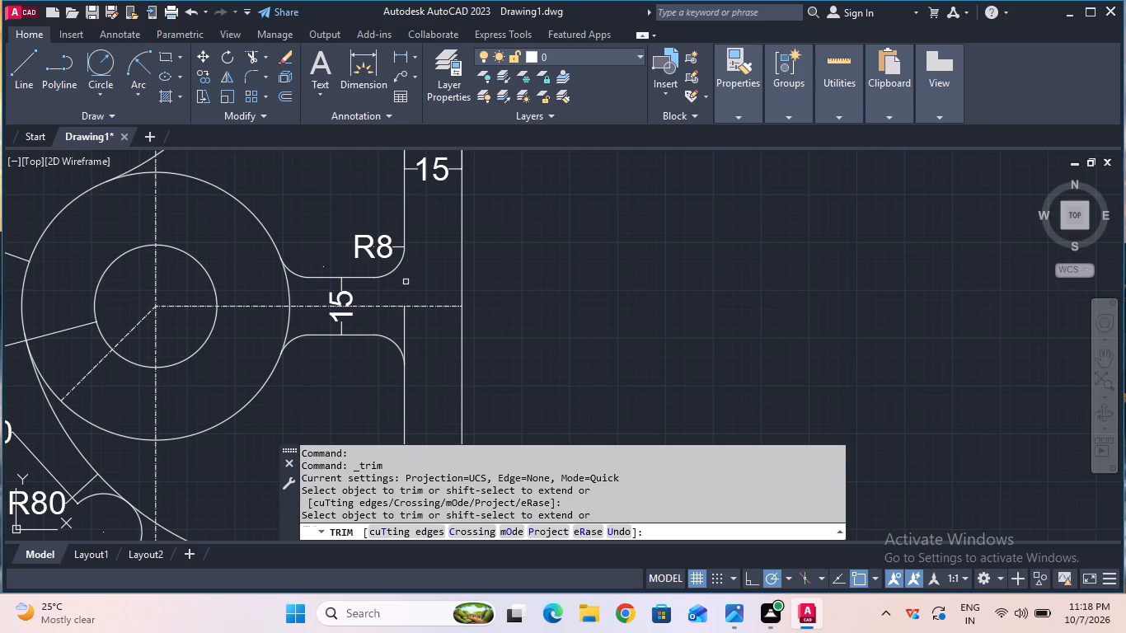
pyautogui.click(405, 328)
pyautogui.scroll(-2, 405, 328)
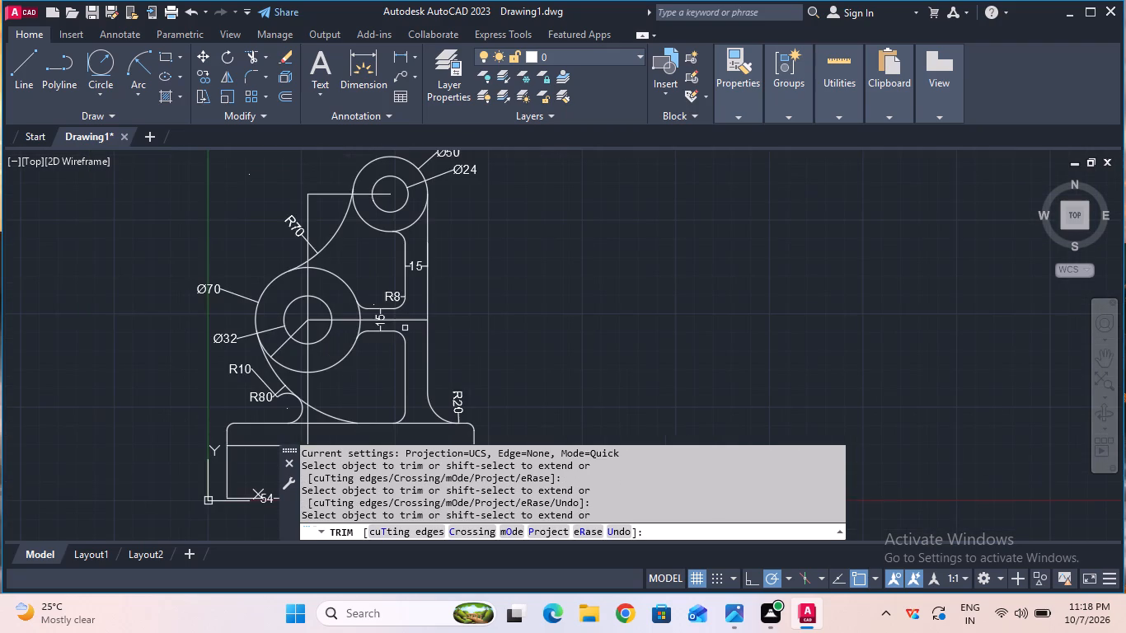
pyautogui.press('Escape')
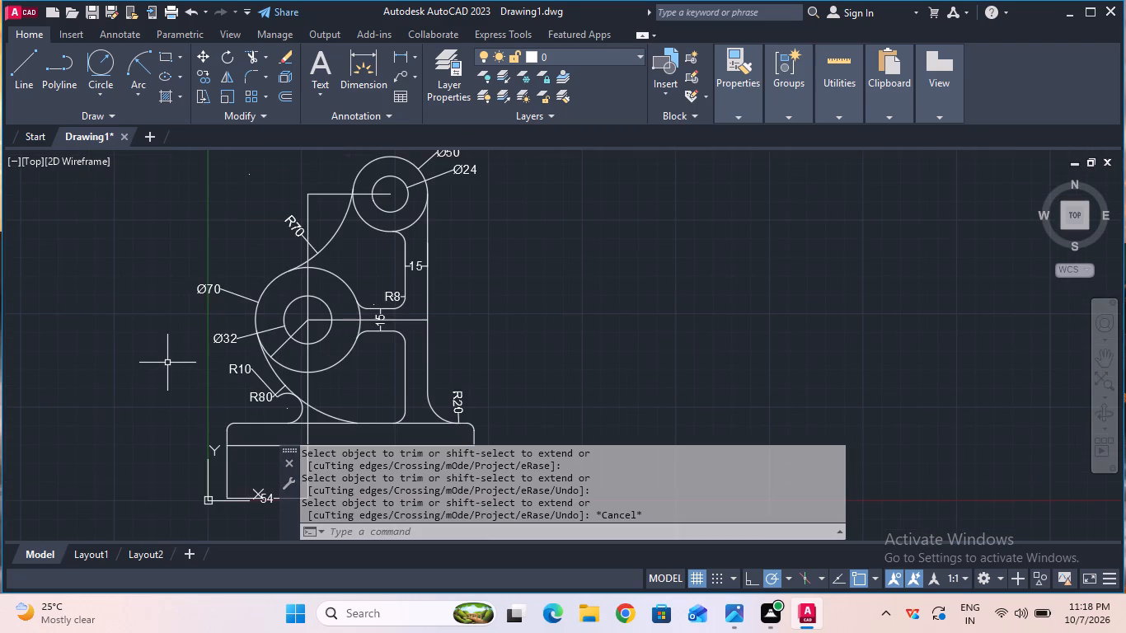
# Add a linear dimension for the full length of the base plate, placed just below its bottom edge.
pyautogui.scroll(1, 572, 418)
pyautogui.scroll(-2, 572, 418)
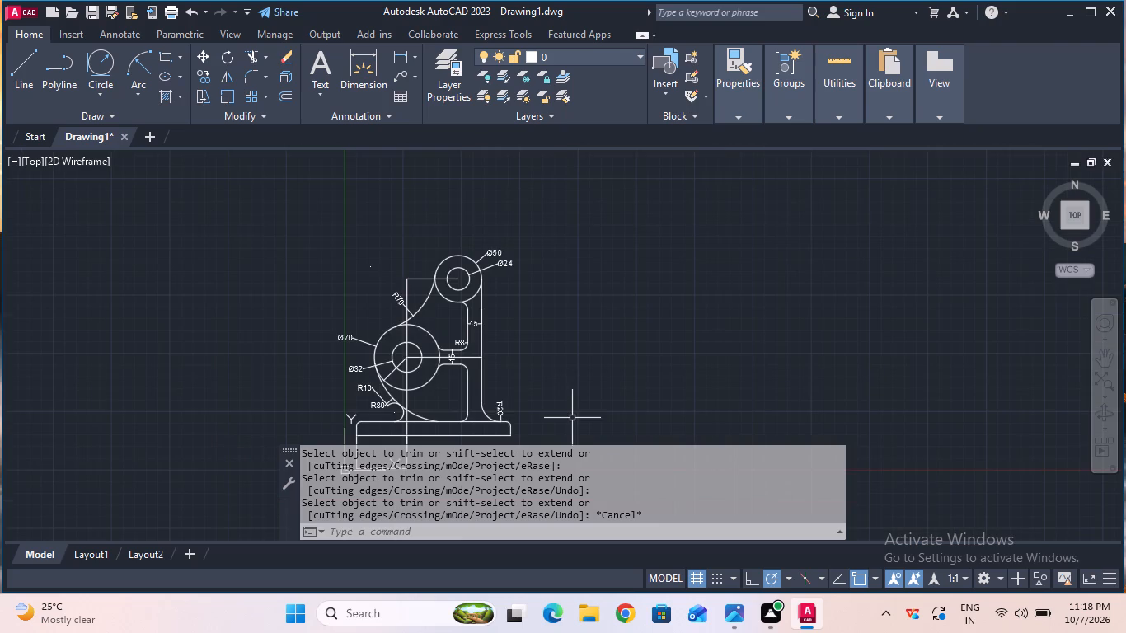
pyautogui.moveTo(572, 418); pyautogui.dragTo(522, 319, button='middle')
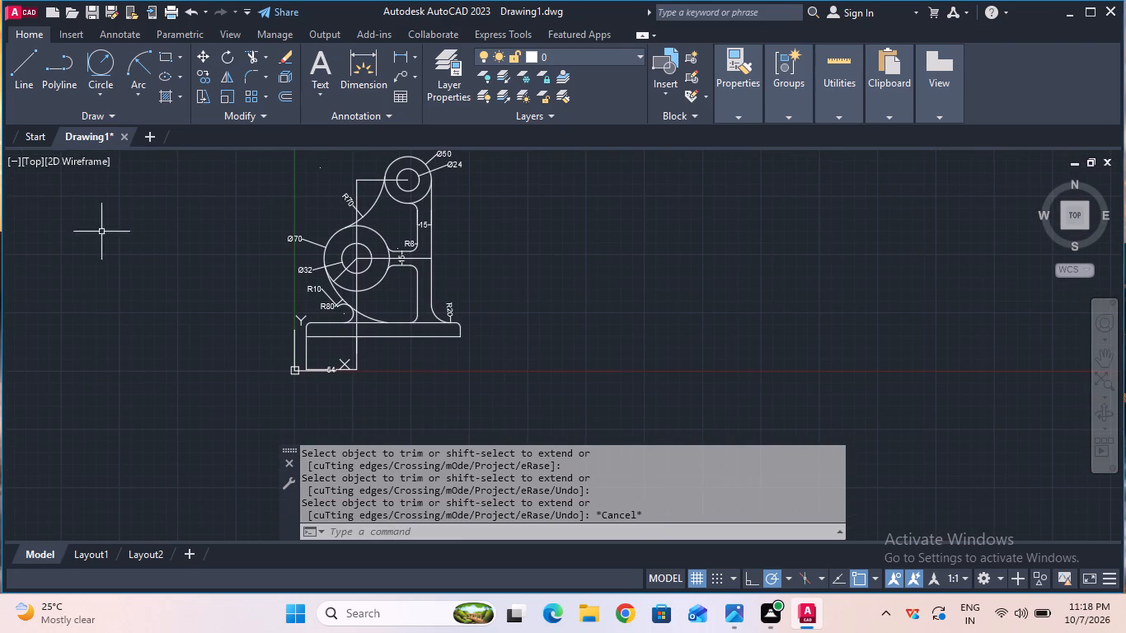
pyautogui.click(391, 57)
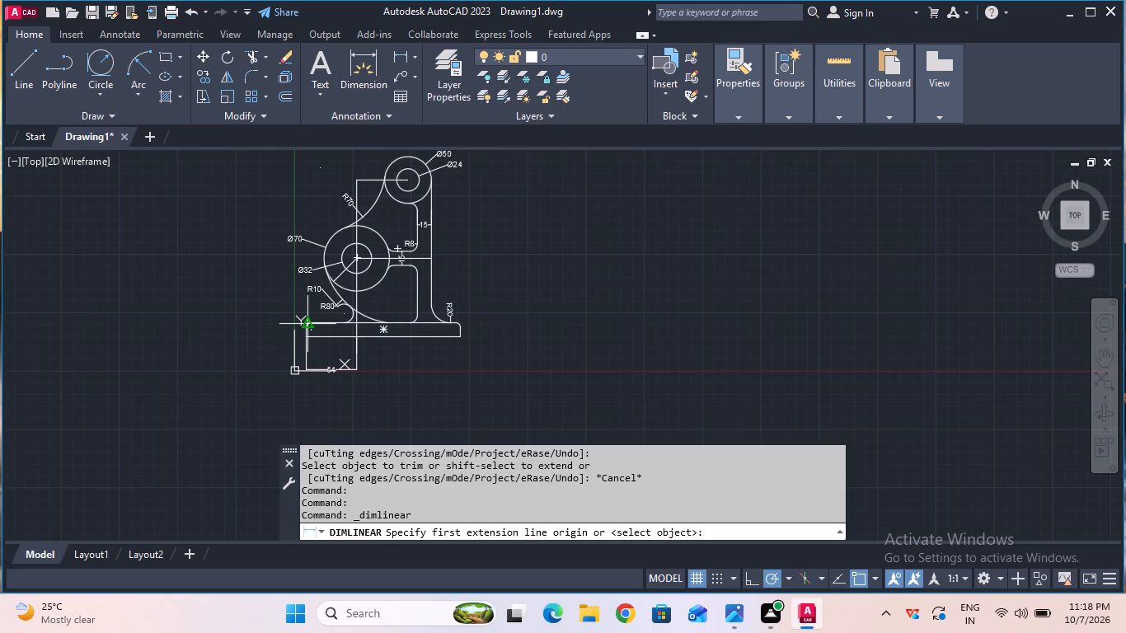
pyautogui.click(304, 341)
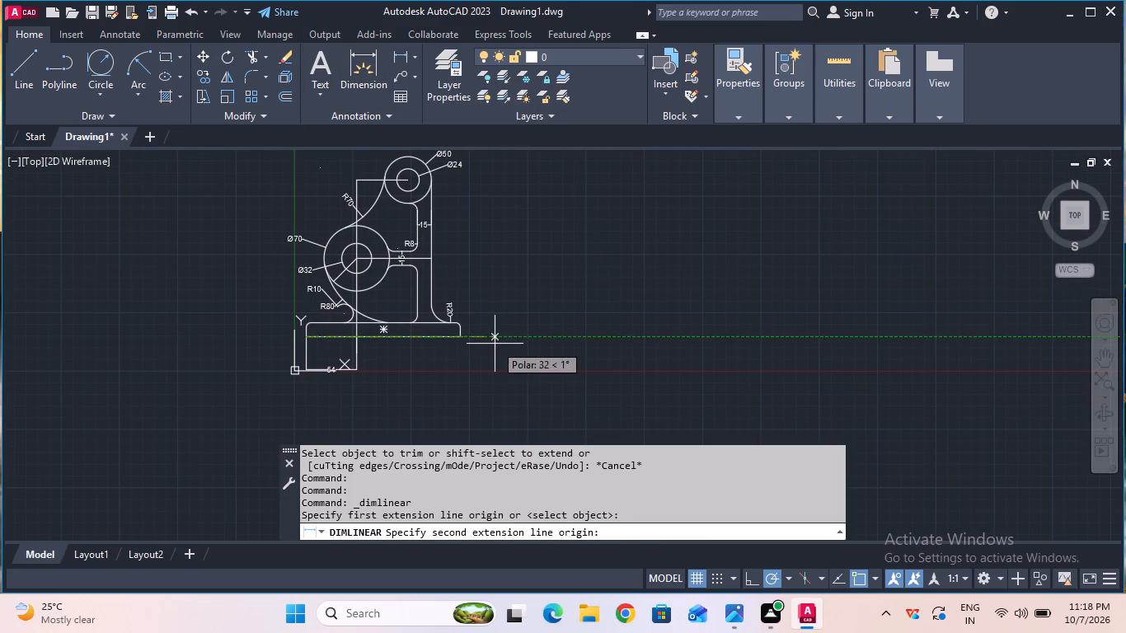
pyautogui.click(468, 336)
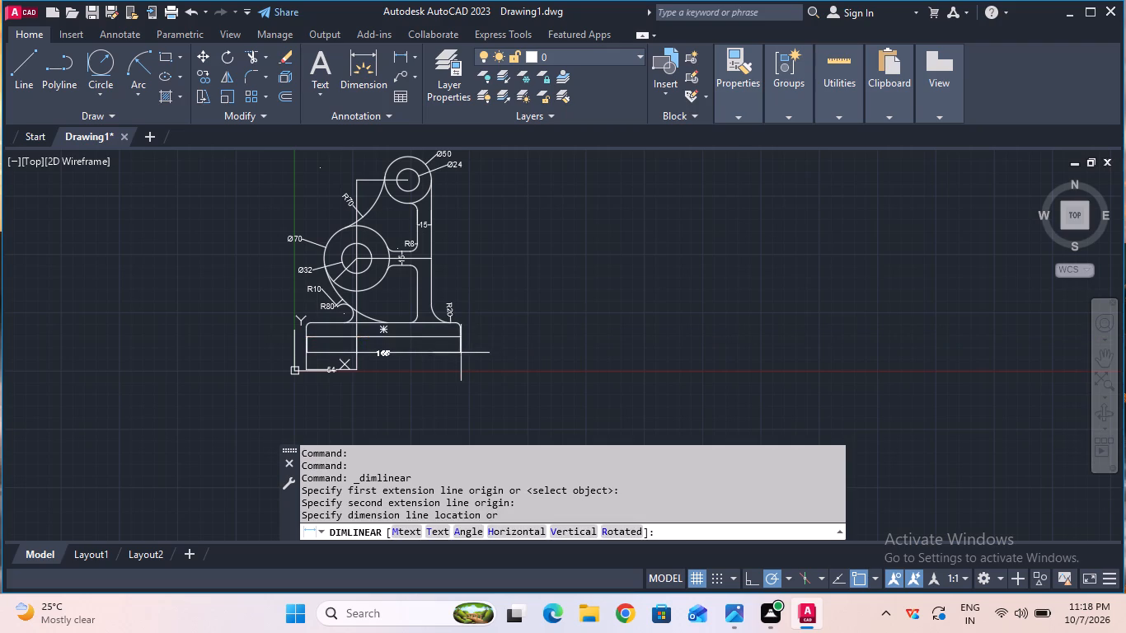
pyautogui.click(461, 353)
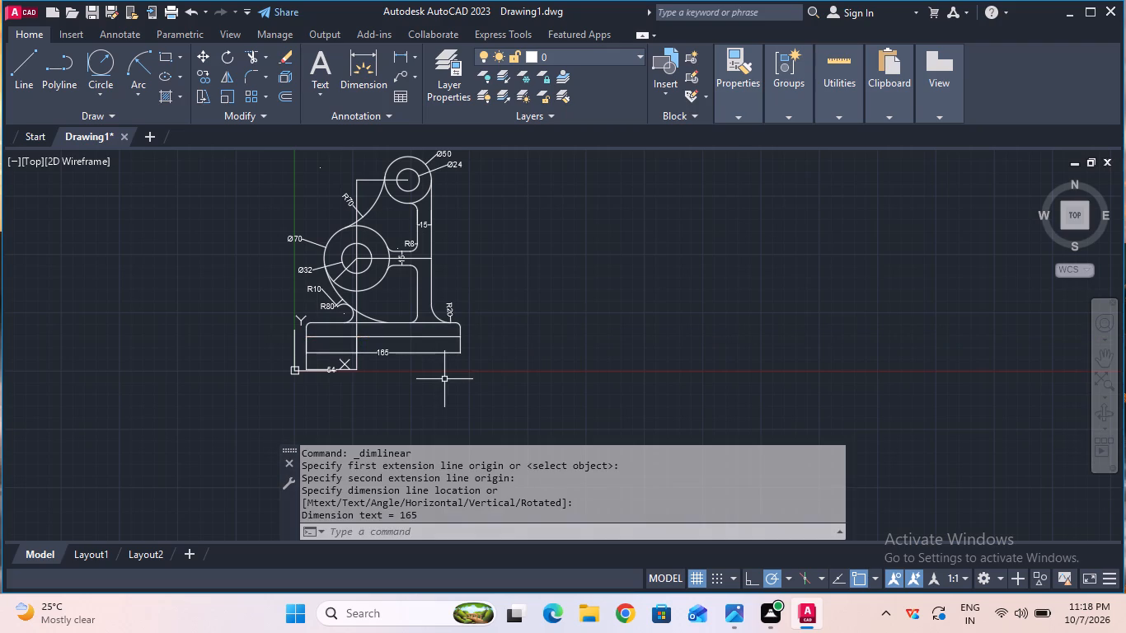
# Add vertical linear dimensions from the base's bottom edge to the lower boss center and up to the upper boss center, aligned left of the bracket.
pyautogui.scroll(1, 443, 379)
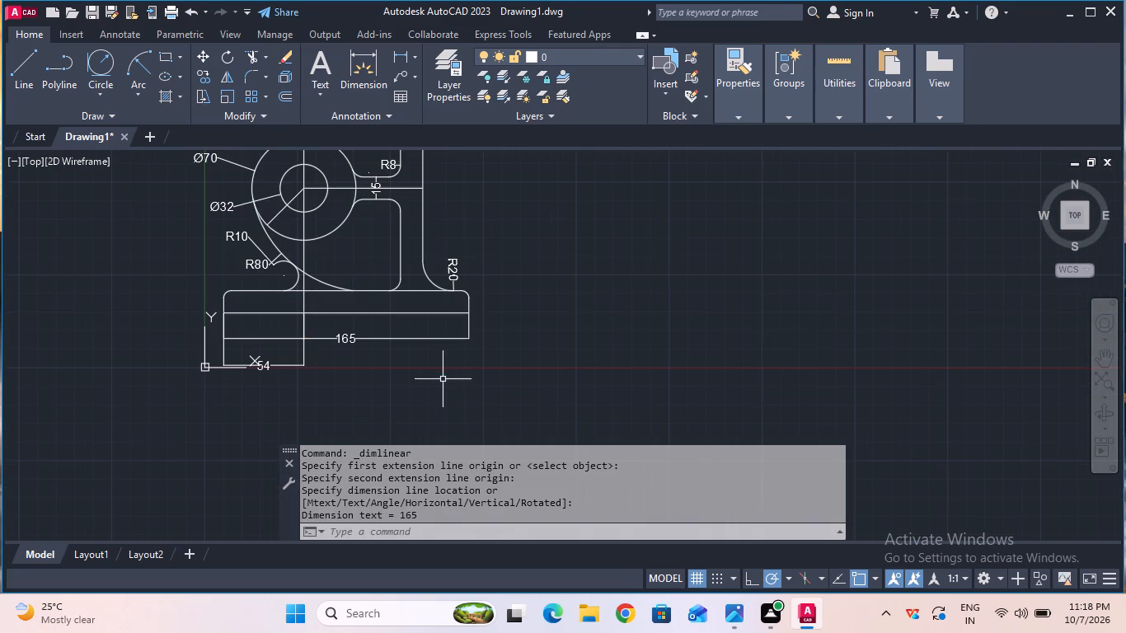
pyautogui.scroll(-1, 443, 379)
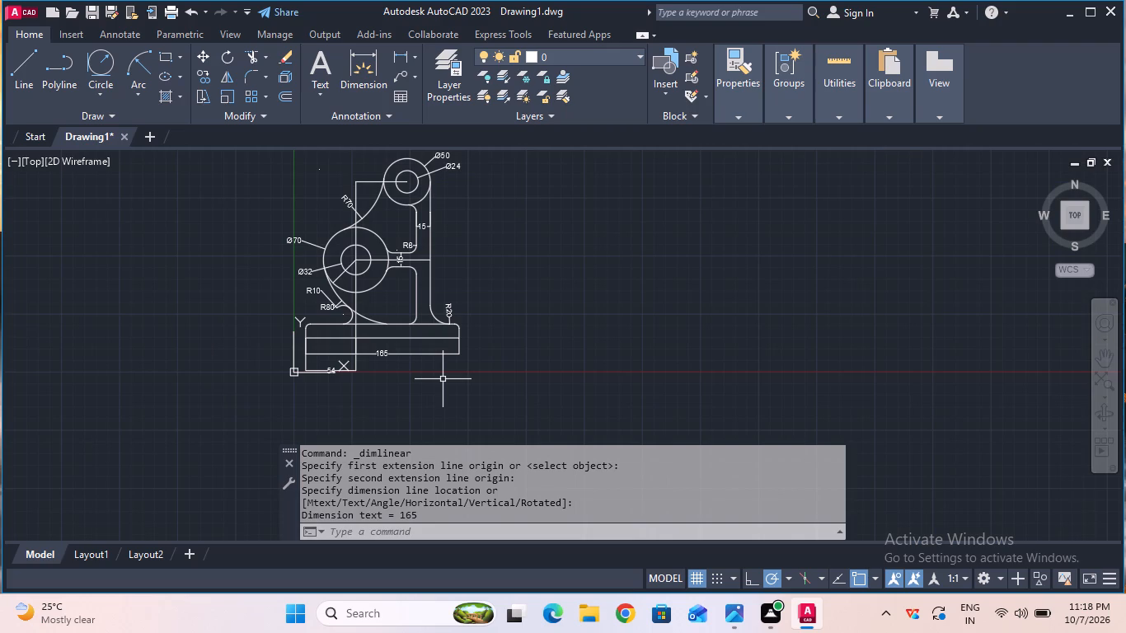
pyautogui.click(408, 59)
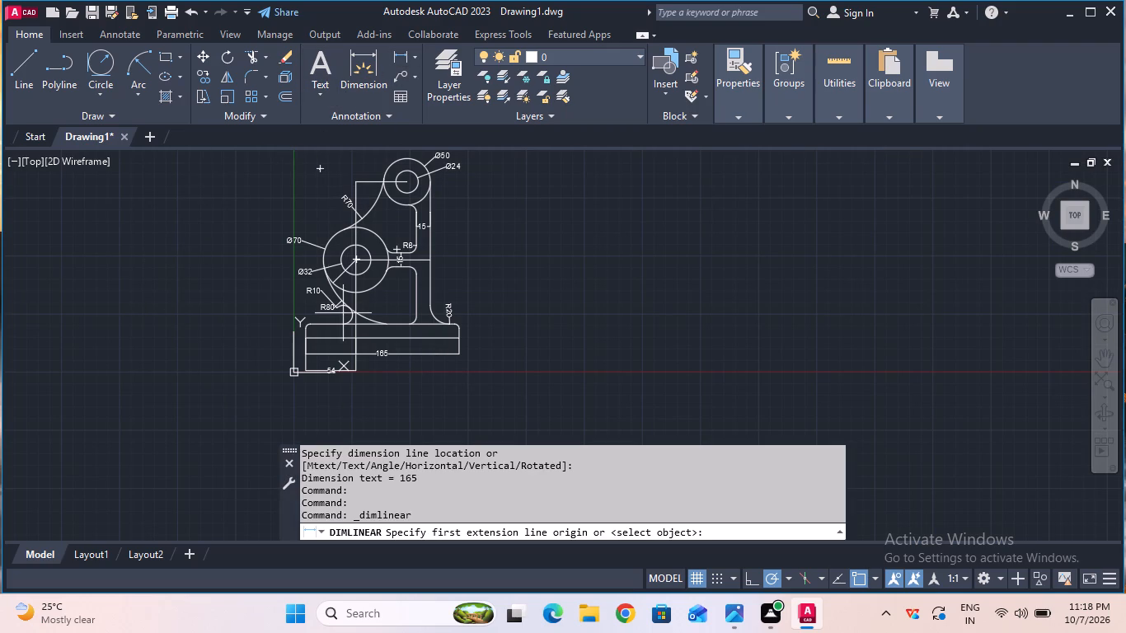
pyautogui.click(359, 334)
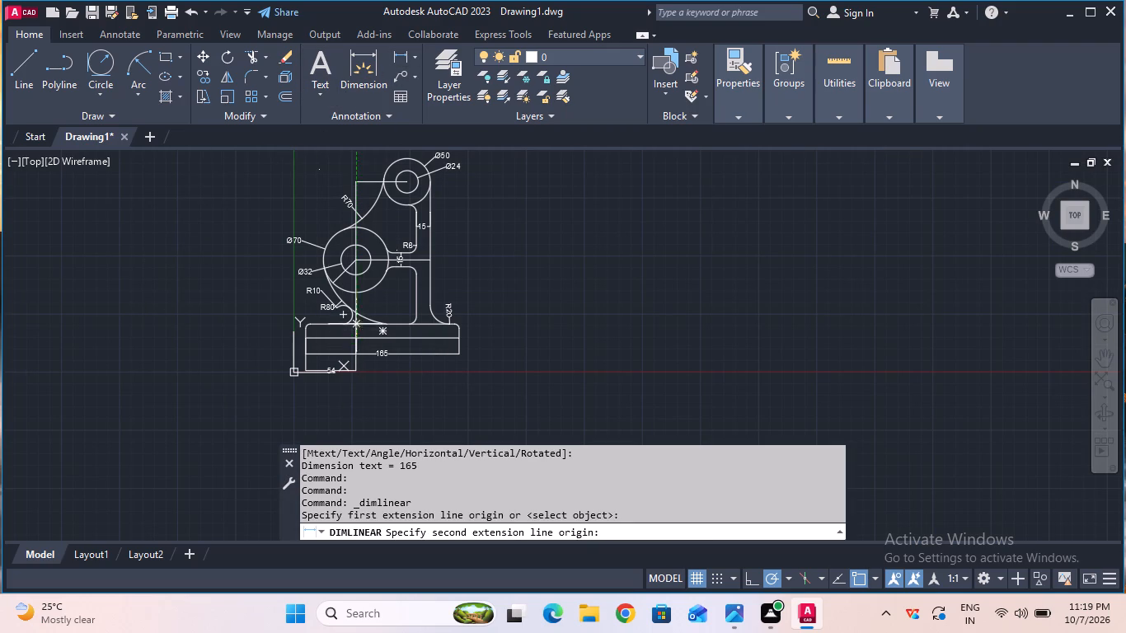
pyautogui.click(359, 261)
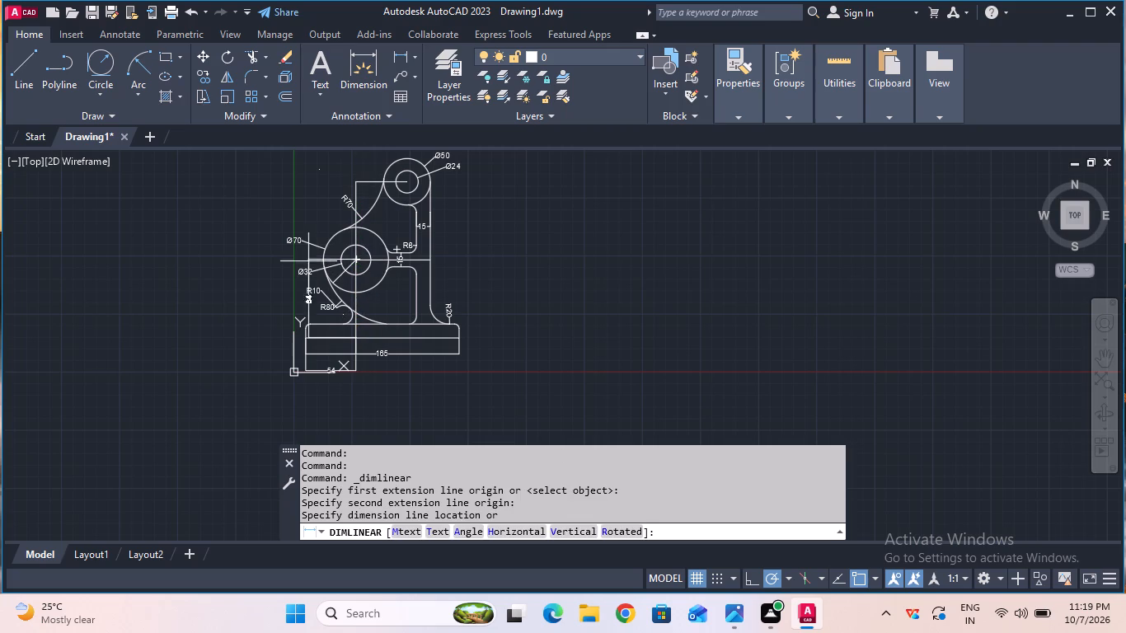
pyautogui.click(246, 264)
pyautogui.click(397, 57)
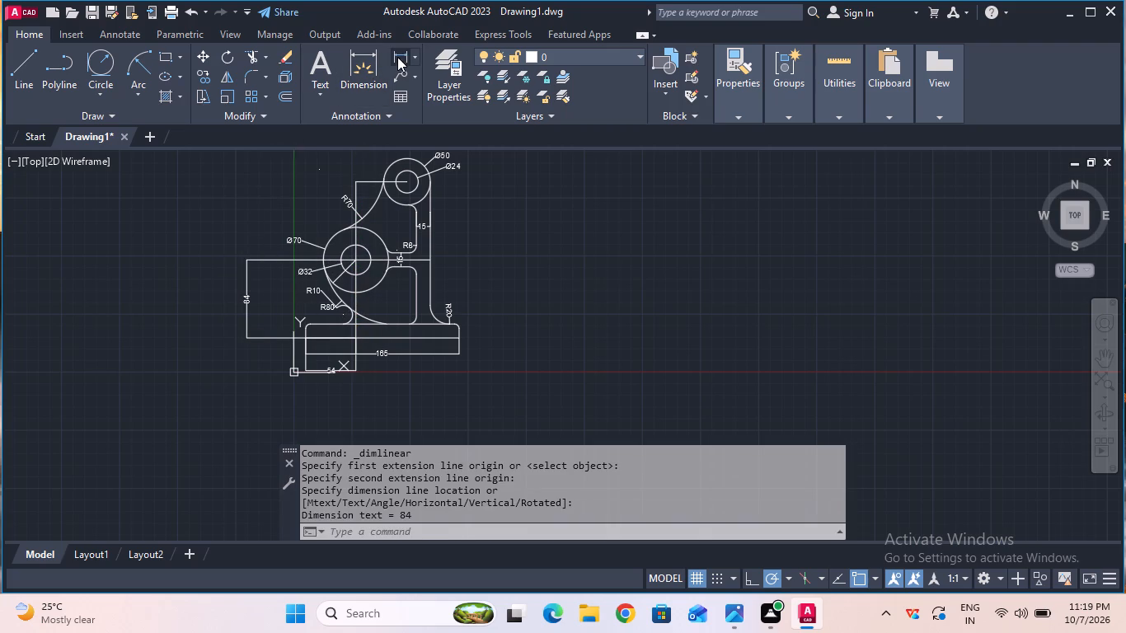
pyautogui.doubleClick(356, 256)
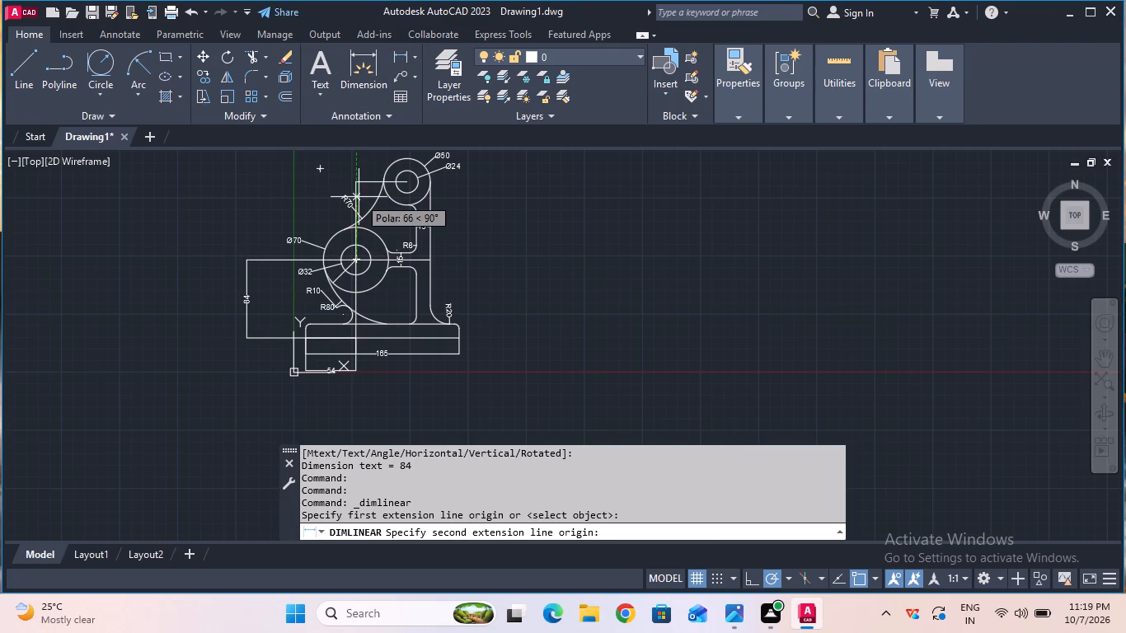
pyautogui.click(355, 185)
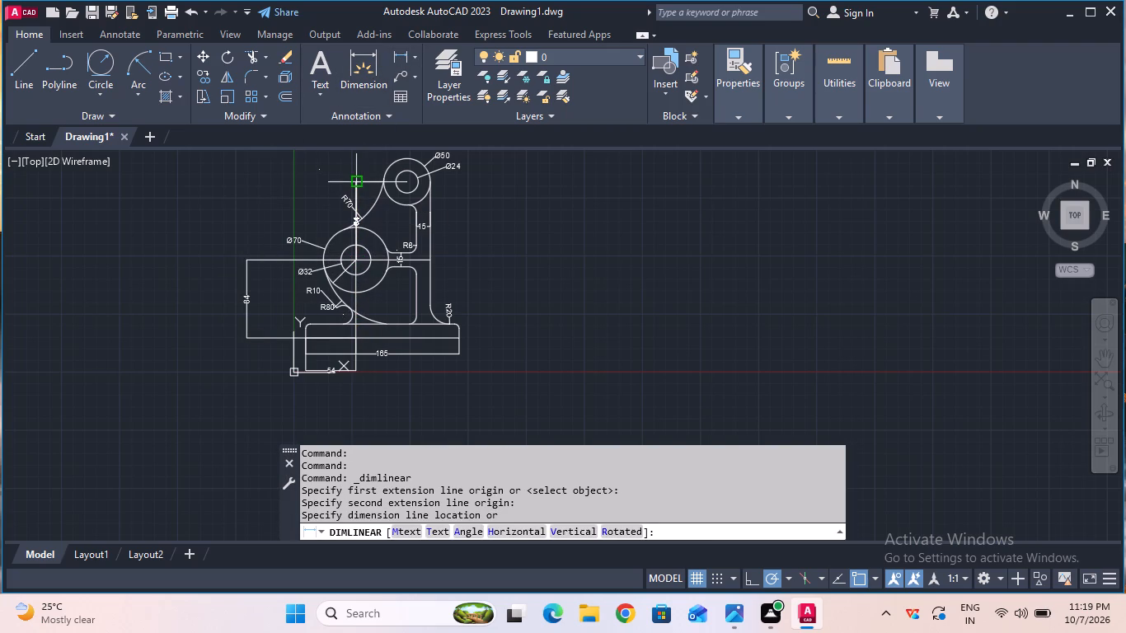
pyautogui.click(246, 184)
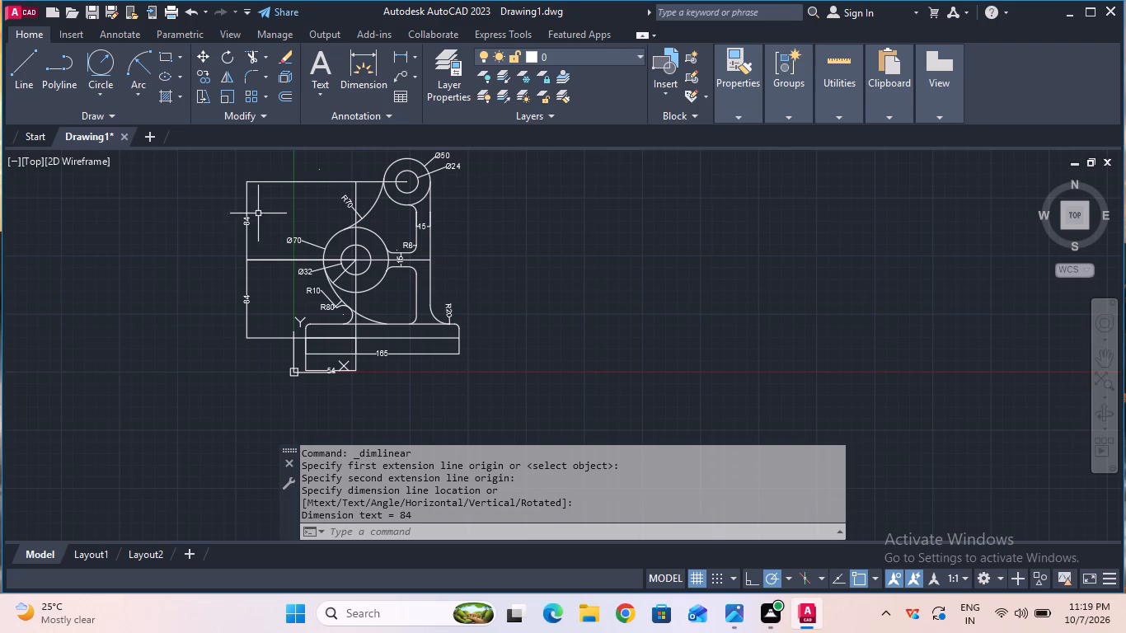
# Add a linear dimension for the horizontal distance between the lower and upper boss centers, placed above the bracket.
pyautogui.moveTo(561, 251); pyautogui.dragTo(560, 304, button='middle')
pyautogui.click(399, 57)
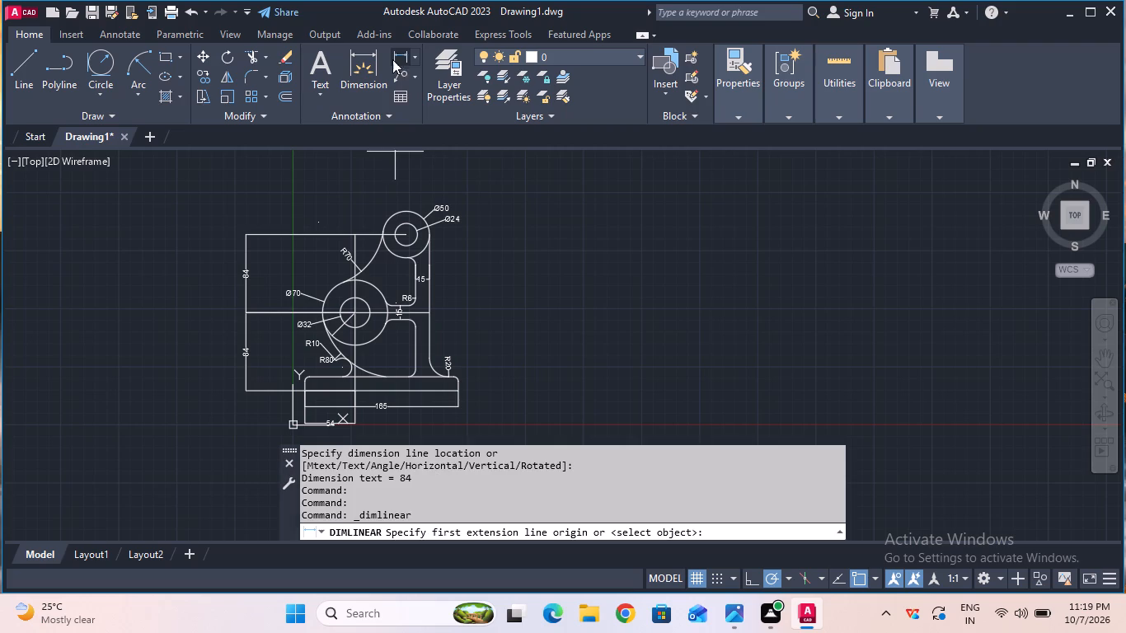
pyautogui.click(353, 231)
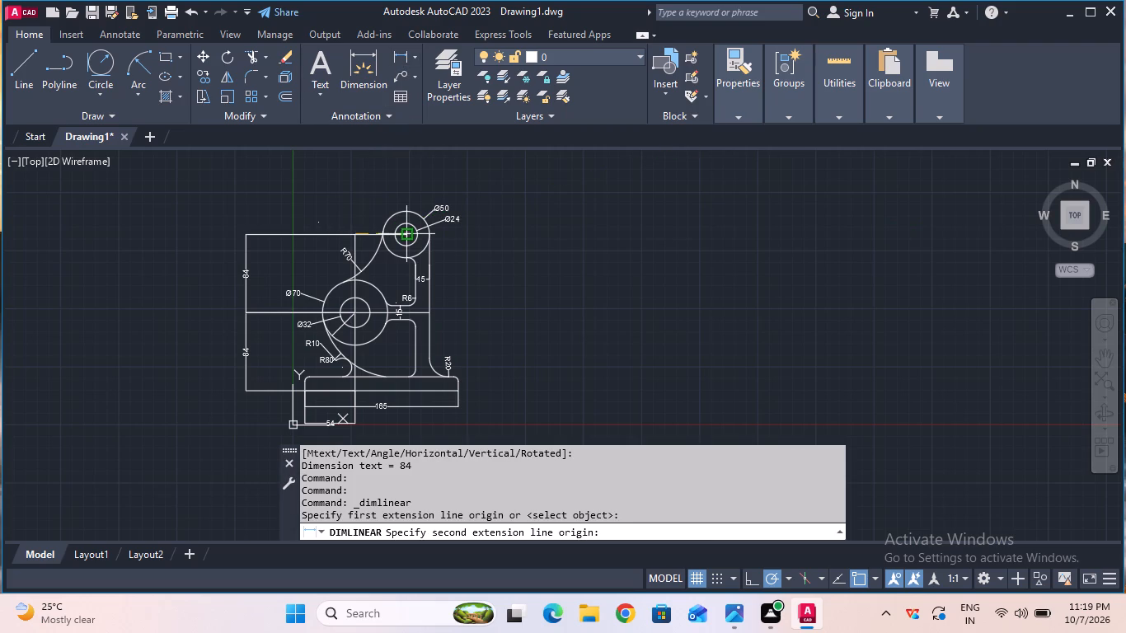
pyautogui.click(404, 232)
pyautogui.click(405, 195)
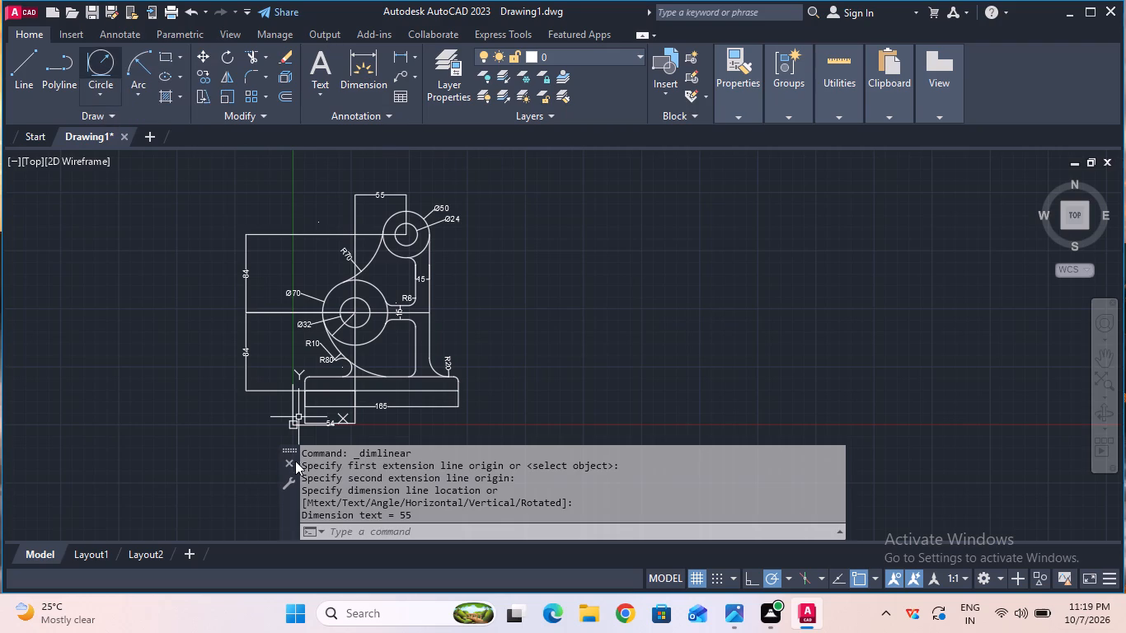
# Turn off command log file recording with the LOGFILEOFF command.
pyautogui.click(358, 519)
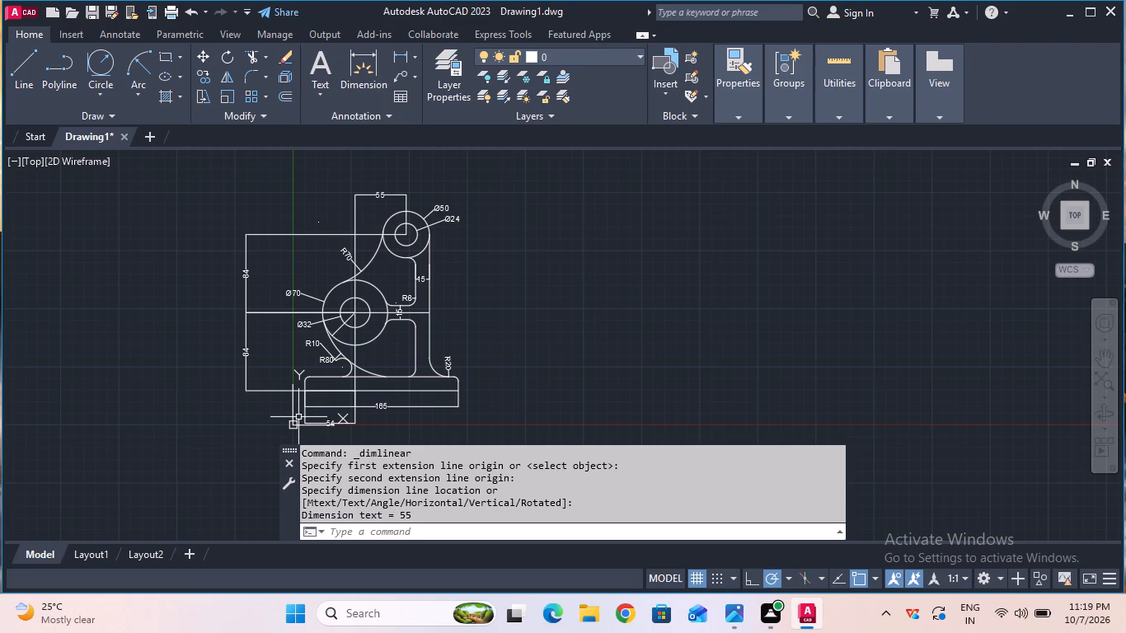
pyautogui.click(377, 536)
pyautogui.write('log')
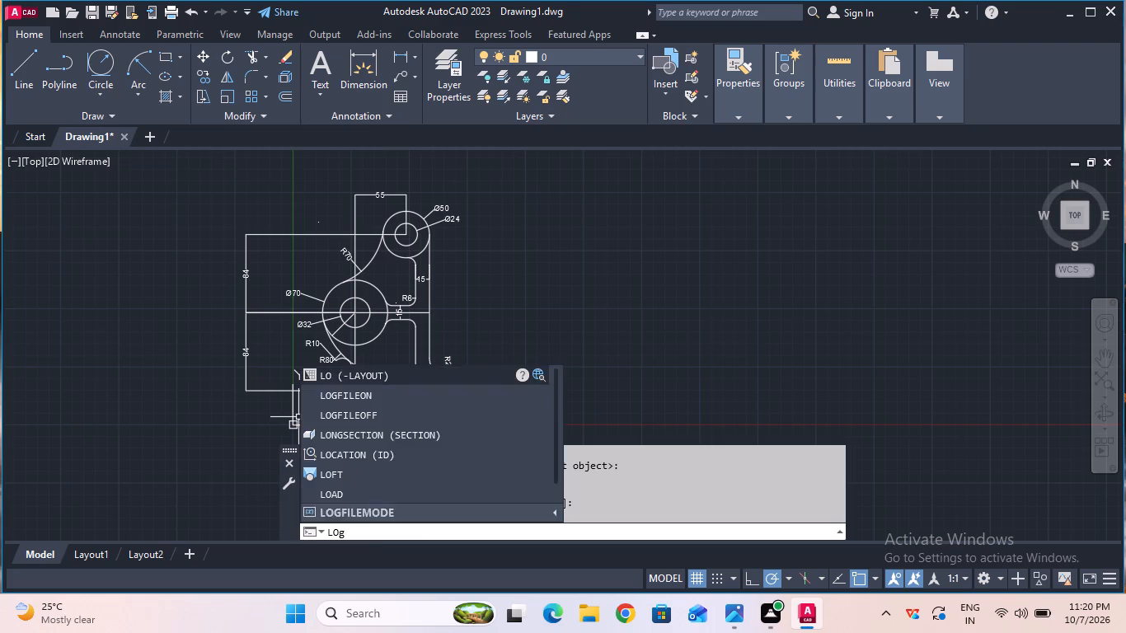
pyautogui.click(407, 414)
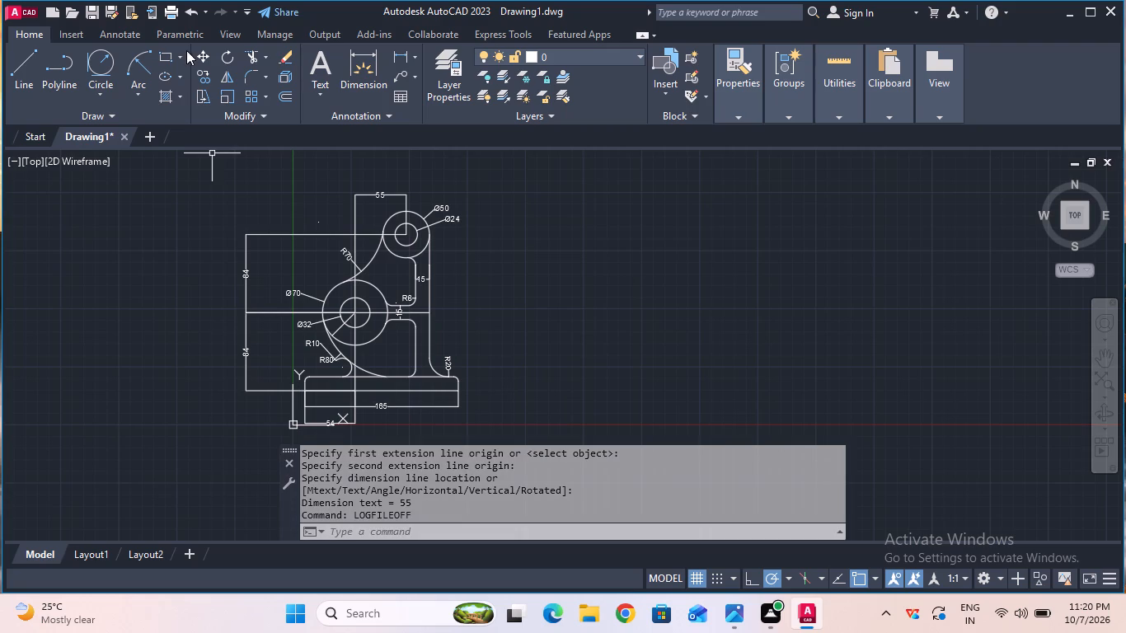
# Save the drawing in the Documents folder under the file name Bell Crank as an AutoCAD 2018 drawing.
pyautogui.click(96, 19)
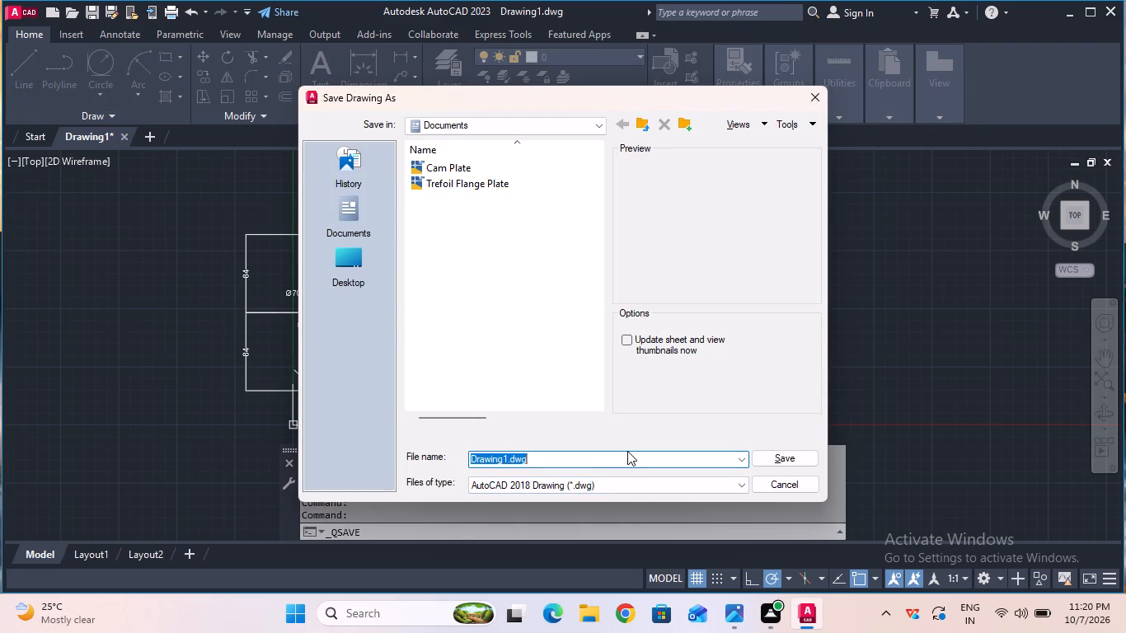
pyautogui.press('BackSpace')
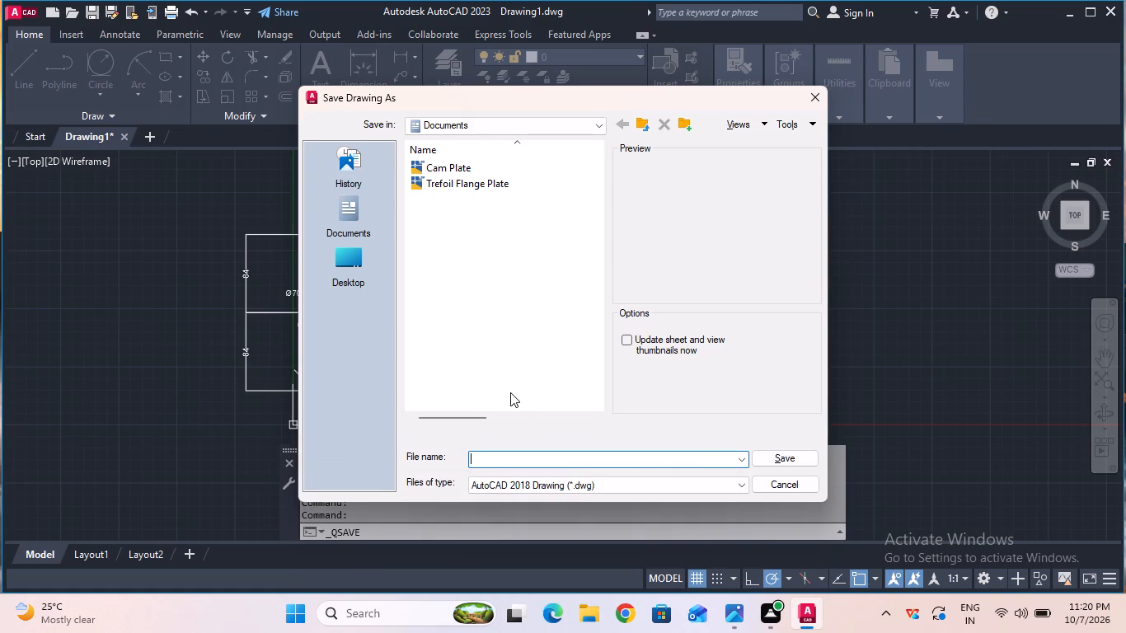
pyautogui.press('b')
pyautogui.write('ell')
pyautogui.press('space')
pyautogui.press('c')
pyautogui.write('ranl')
pyautogui.press('BackSpace')
pyautogui.press('k')
pyautogui.click(767, 452)
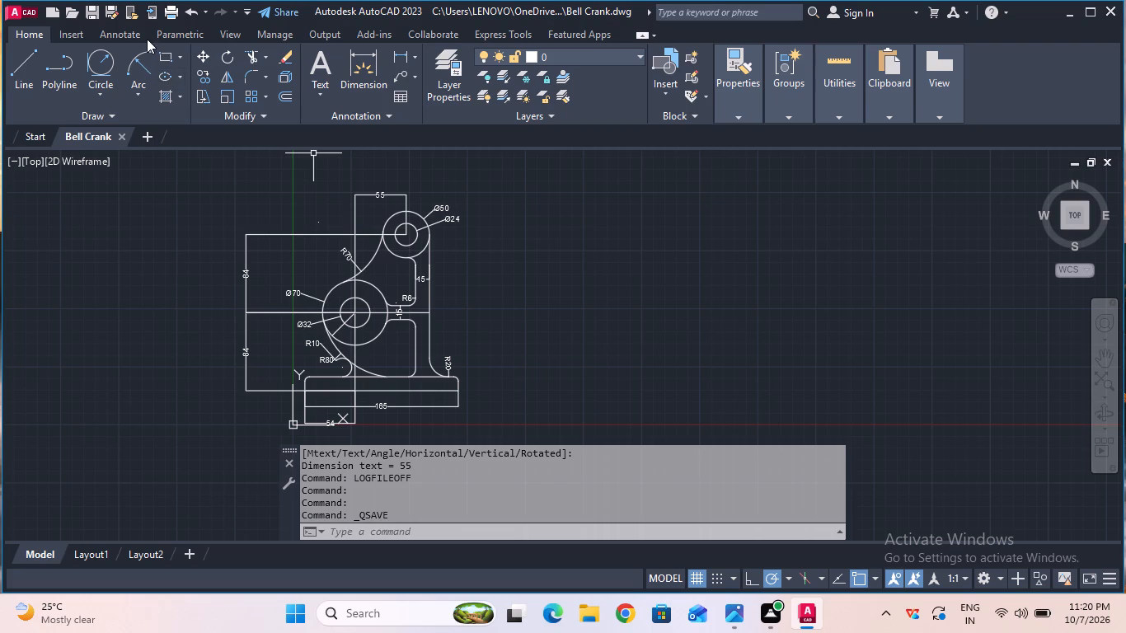
# Set up a plot of the model on ISO A4 (297.00 x 210.00 MM) paper with the plot centered.
pyautogui.click(162, 10)
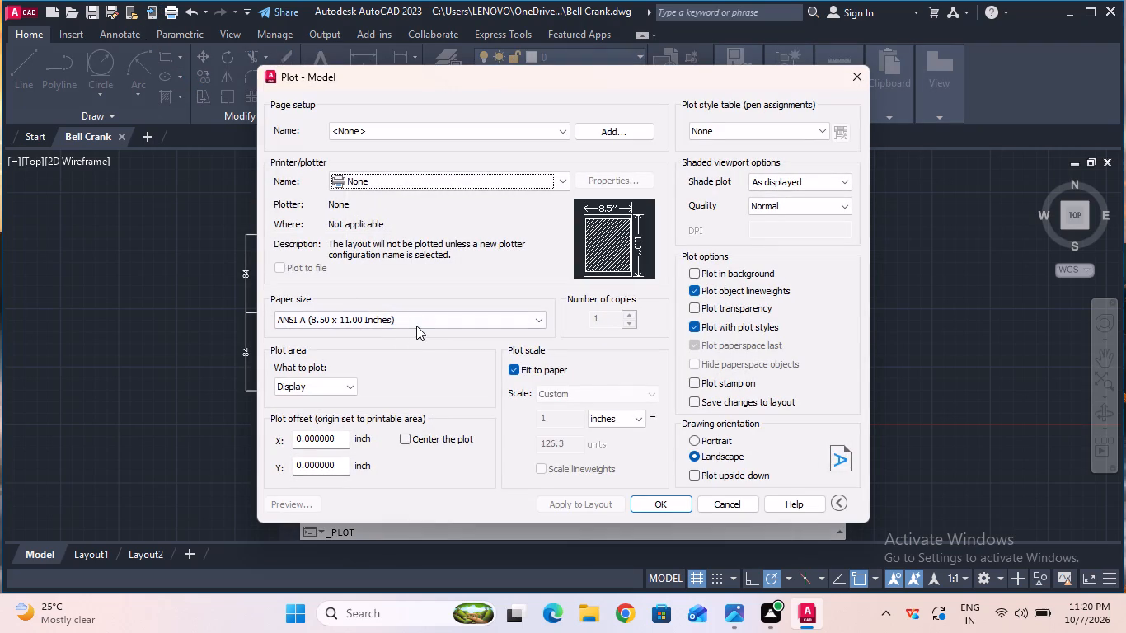
pyautogui.click(416, 326)
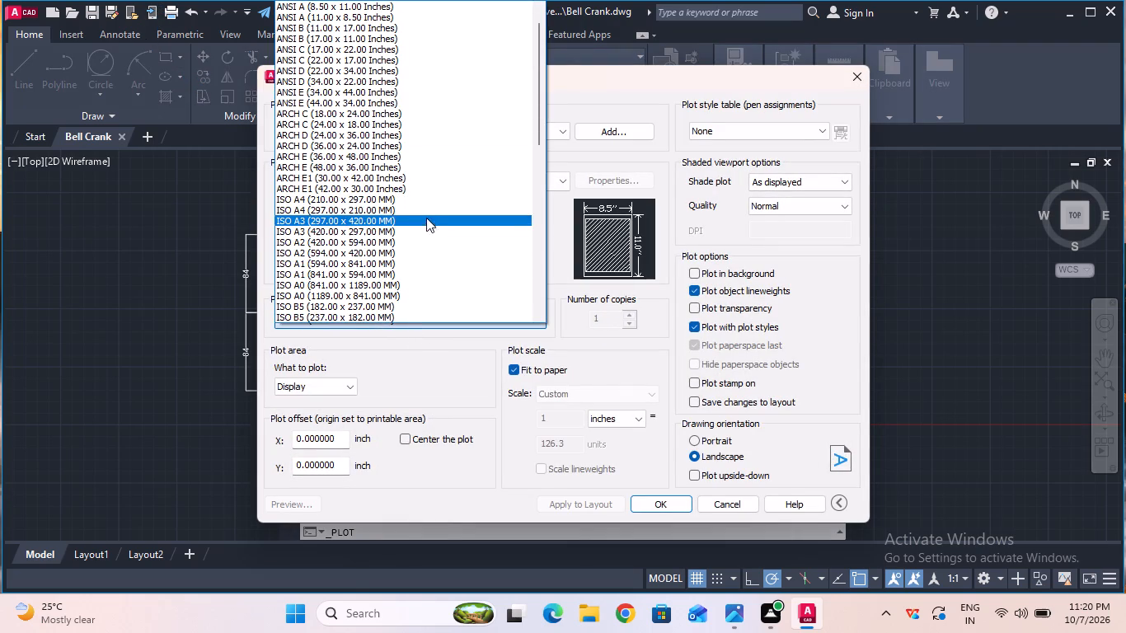
pyautogui.doubleClick(426, 213)
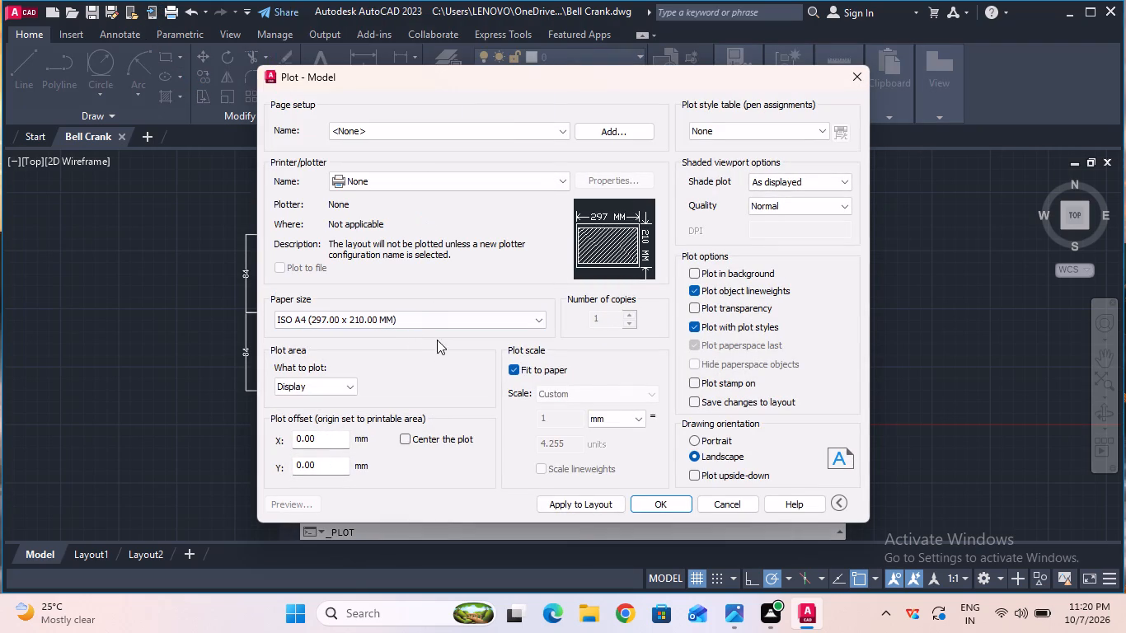
pyautogui.click(414, 443)
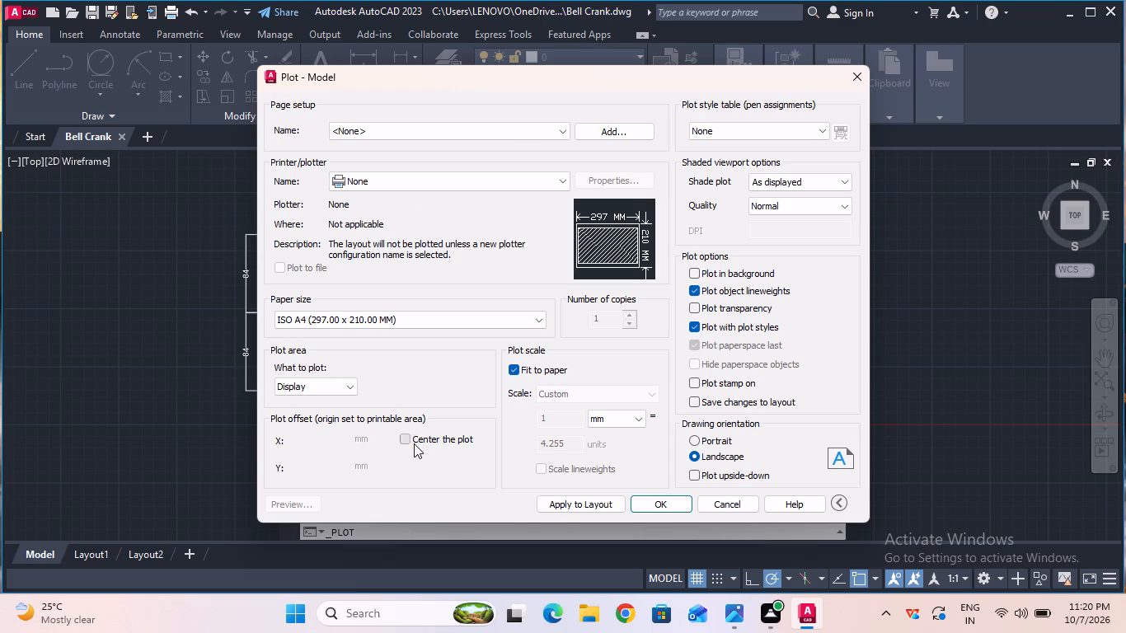
# Set the plot area to a window enclosing the whole bracket and all its dimensions.
pyautogui.click(336, 388)
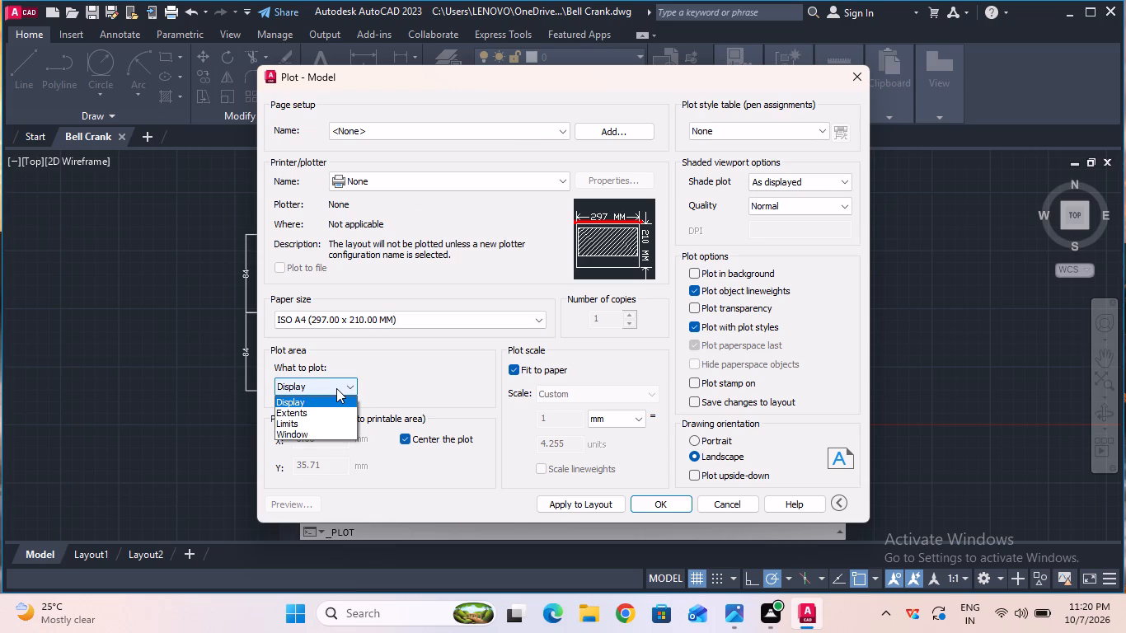
pyautogui.click(334, 433)
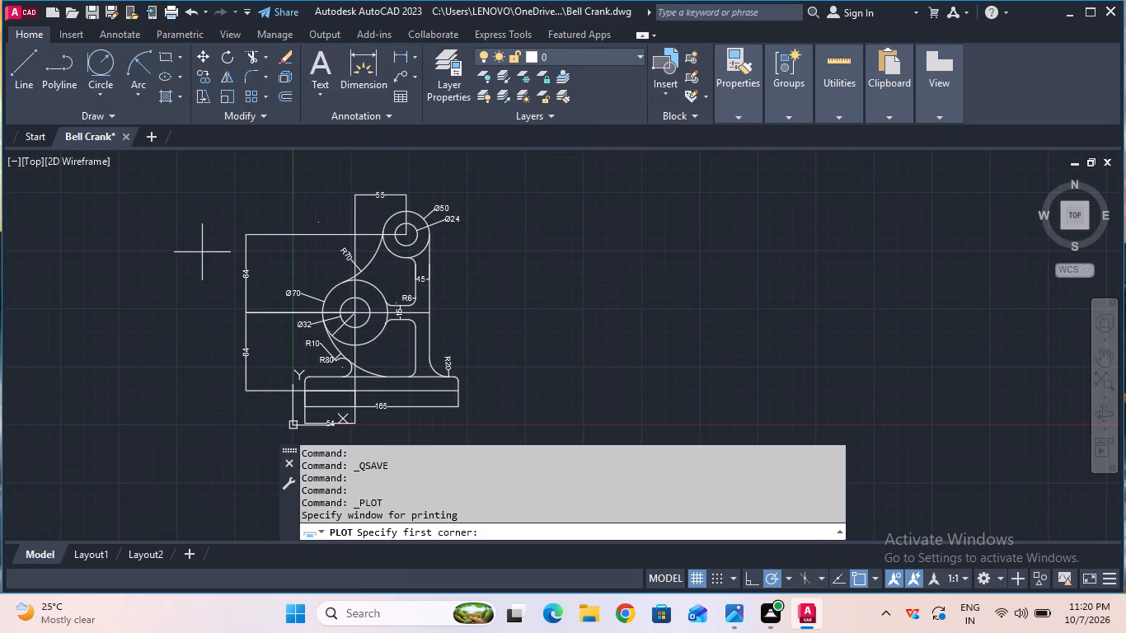
pyautogui.click(185, 150)
pyautogui.click(183, 162)
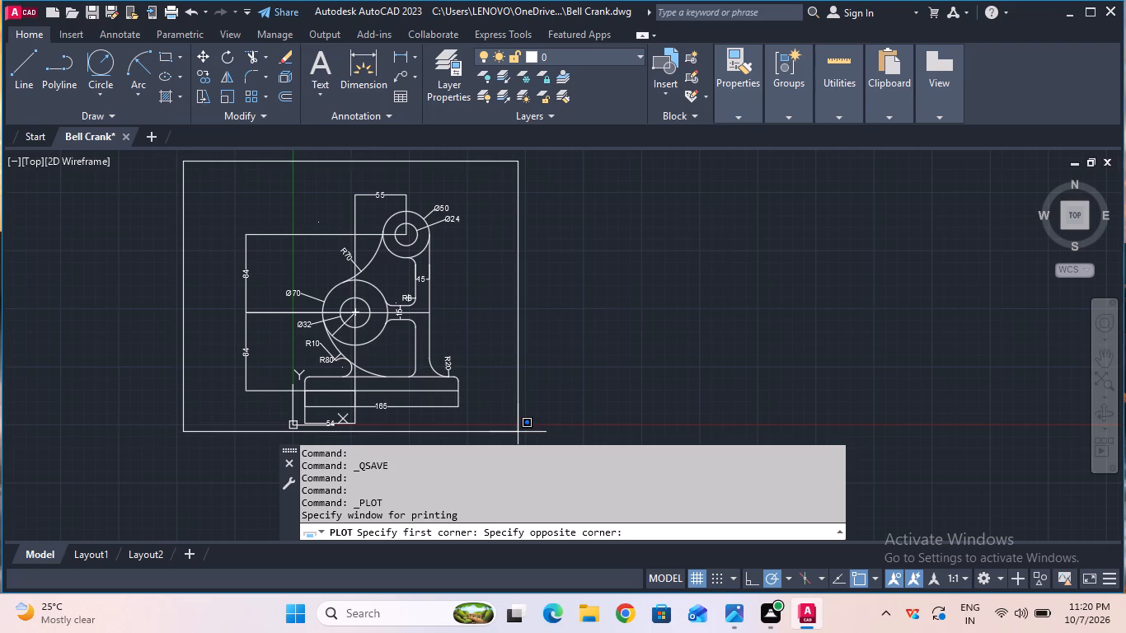
pyautogui.click(518, 441)
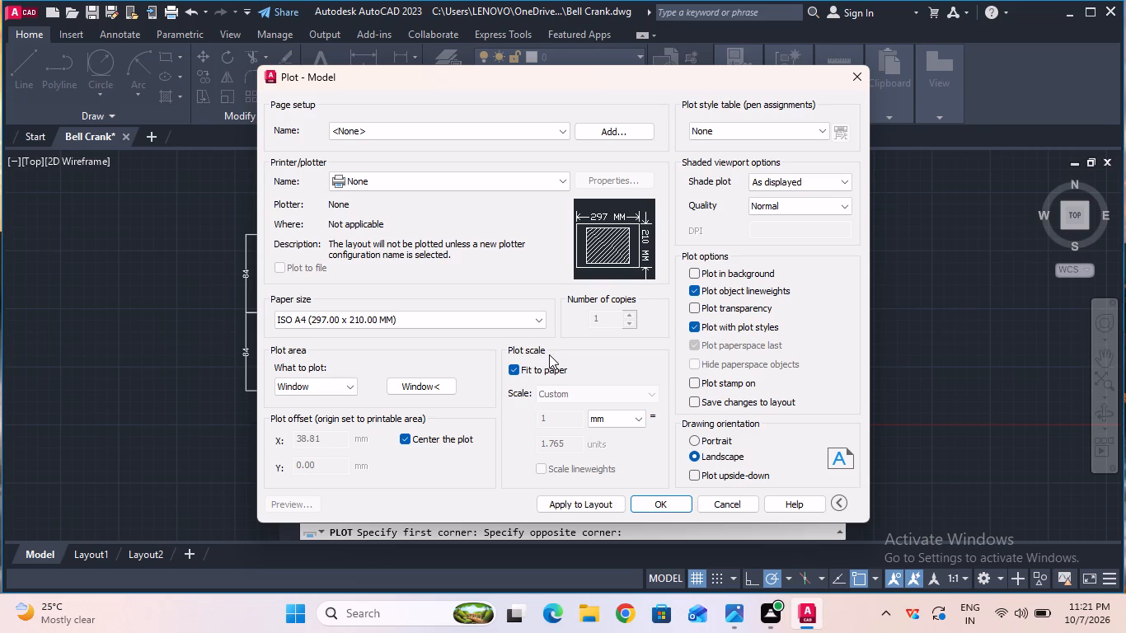
# Plot with DWG To PDF.pc3 to Bell Crank-Model.pdf in the Documents folder, and close the resulting PDF.
pyautogui.click(489, 186)
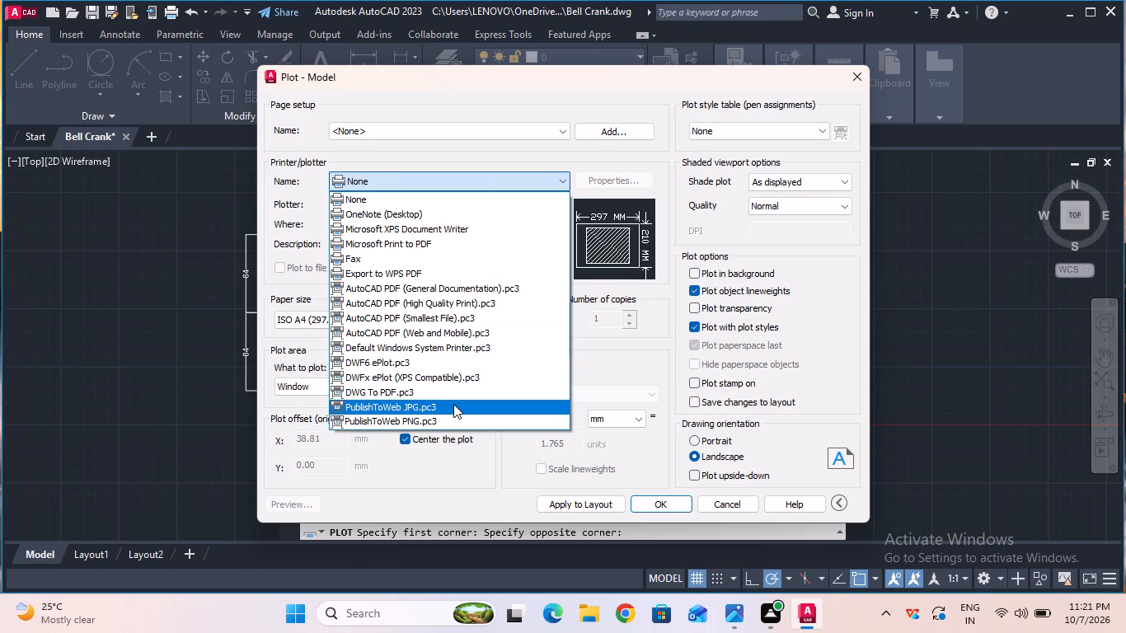
pyautogui.click(459, 391)
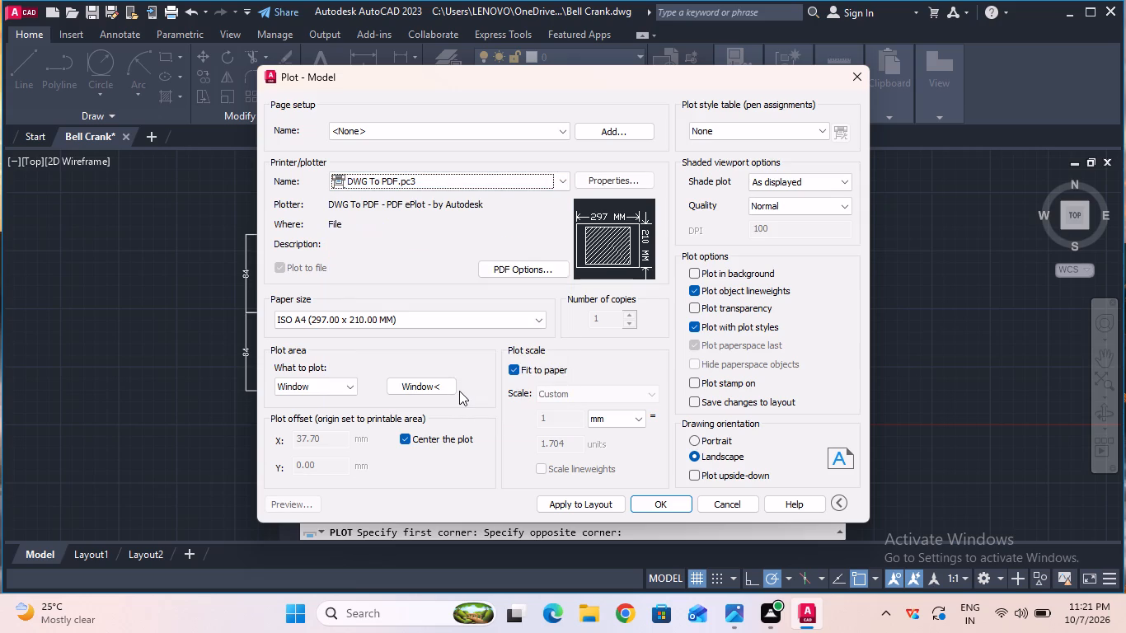
pyautogui.click(674, 511)
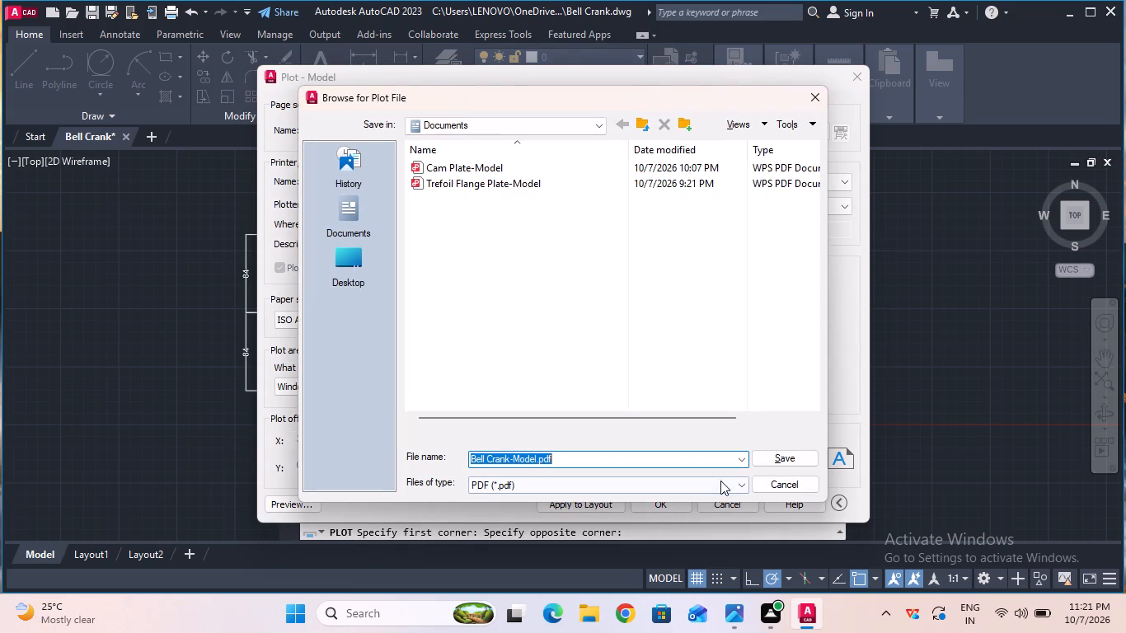
pyautogui.click(767, 463)
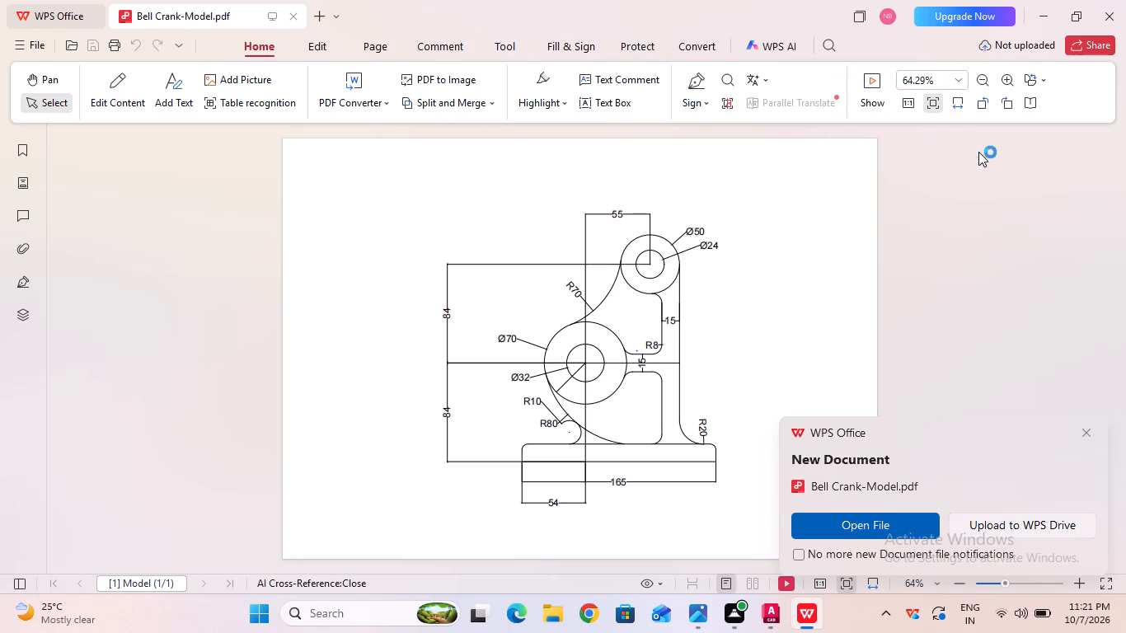
pyautogui.click(1103, 13)
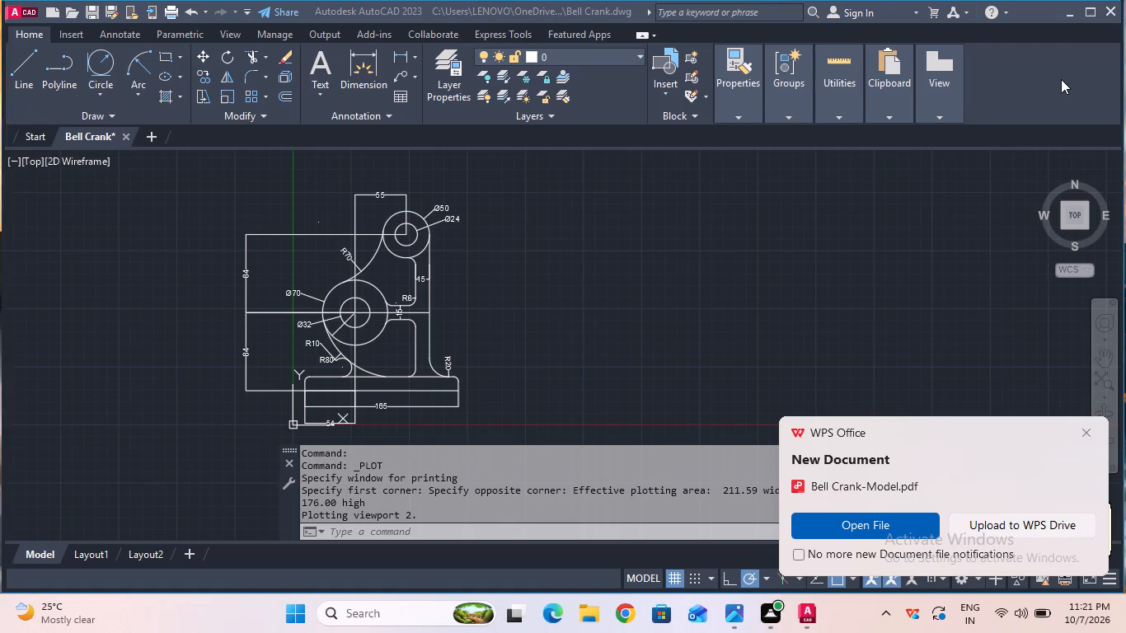
# Quit AutoCAD, saving the changes to the Bell Crank drawing.
pyautogui.click(1109, 7)
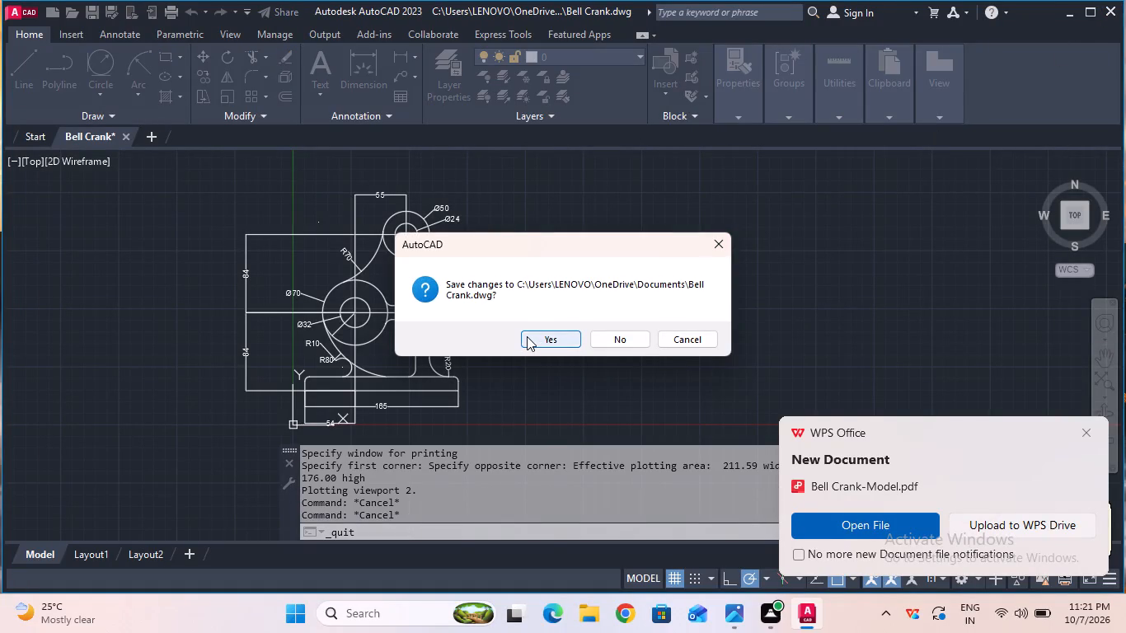
pyautogui.click(527, 336)
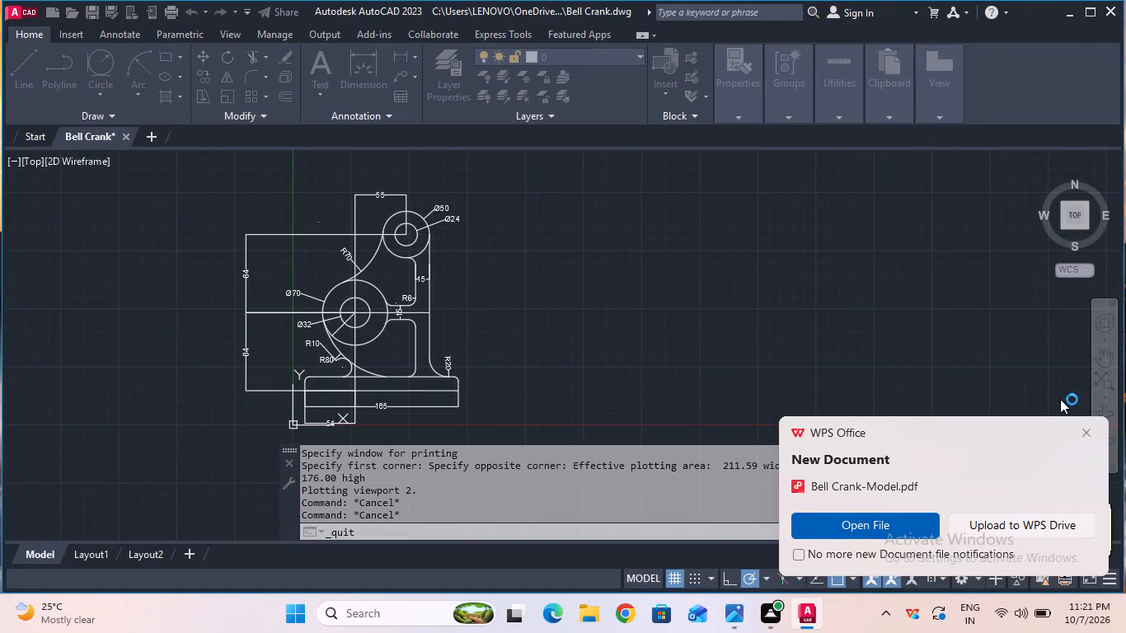